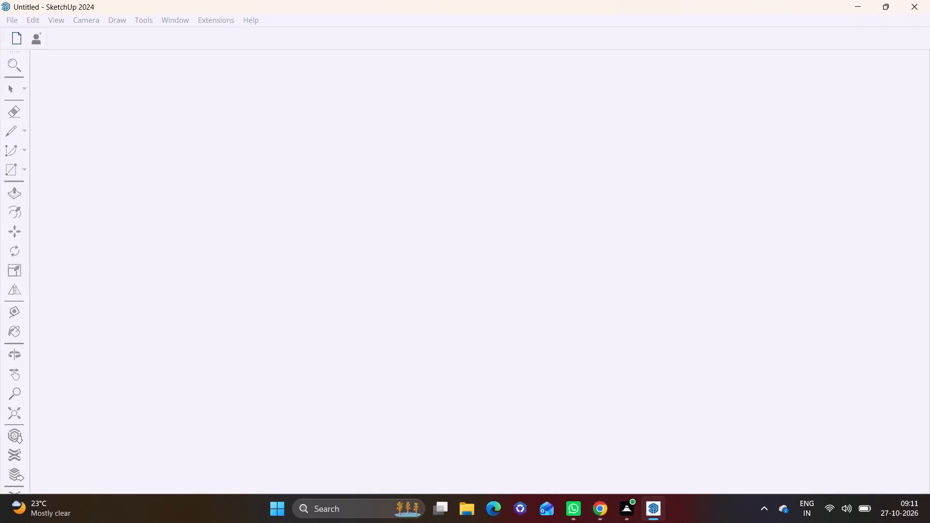
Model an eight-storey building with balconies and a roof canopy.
Delete the default standing woman figure beside the origin.
{"action": "scroll", "coordinate": [217, 250], "scroll_direction": "down", "scroll_amount": 2}
{"action": "left_click", "coordinate": [249, 252]}
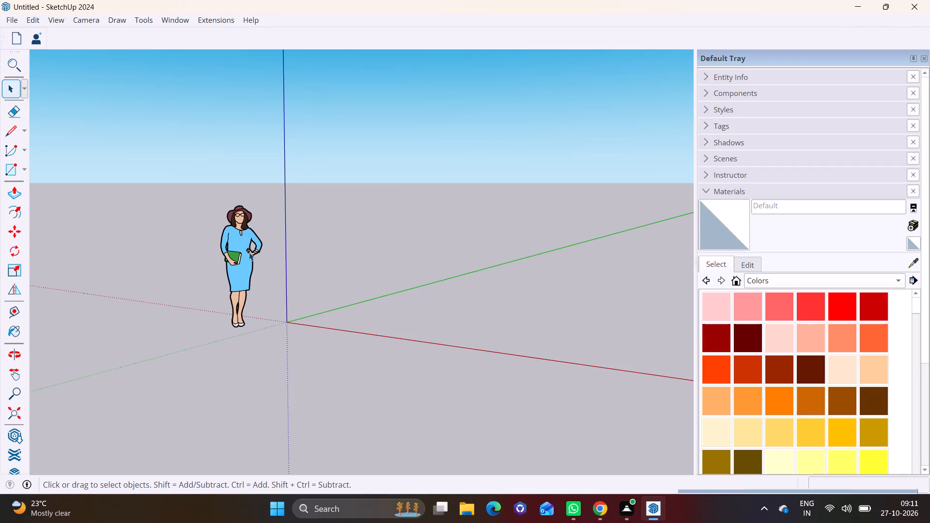
{"action": "key", "text": "Delete"}
Draw a 40' by 40' rectangle on the ground plane between the red and green axes, away from the origin.
{"action": "middle_click_drag", "start_coordinate": [229, 308], "coordinate": [276, 315]}
{"action": "scroll", "coordinate": [278, 315], "scroll_direction": "down", "scroll_amount": 13}
{"action": "middle_click_drag", "start_coordinate": [275, 304], "coordinate": [75, 338], "text": "shift"}
{"action": "middle_click_drag", "start_coordinate": [329, 400], "coordinate": [433, 403]}
{"action": "scroll", "coordinate": [411, 393], "scroll_direction": "down", "scroll_amount": 3}
{"action": "middle_click_drag", "start_coordinate": [410, 391], "coordinate": [393, 409], "text": "shift"}
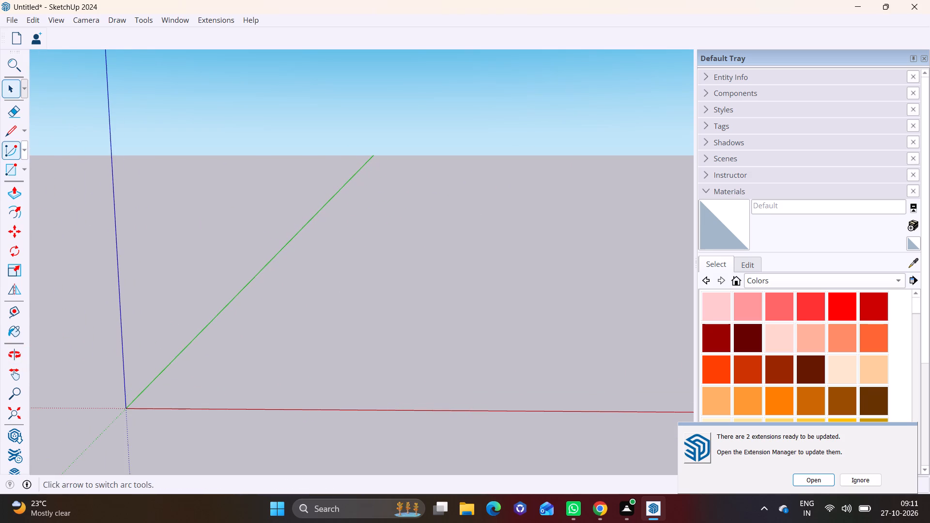
{"action": "left_click", "coordinate": [22, 165]}
{"action": "left_click", "coordinate": [23, 186]}
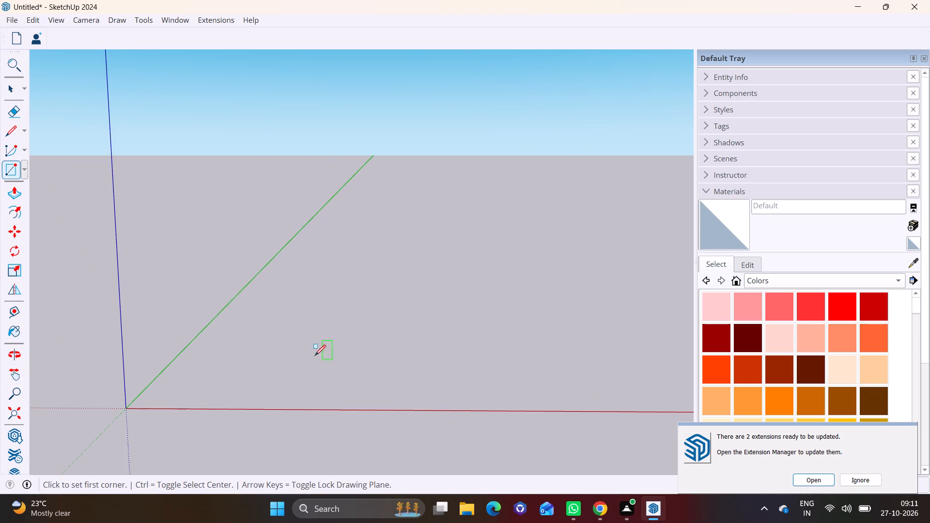
{"action": "left_click", "coordinate": [293, 326]}
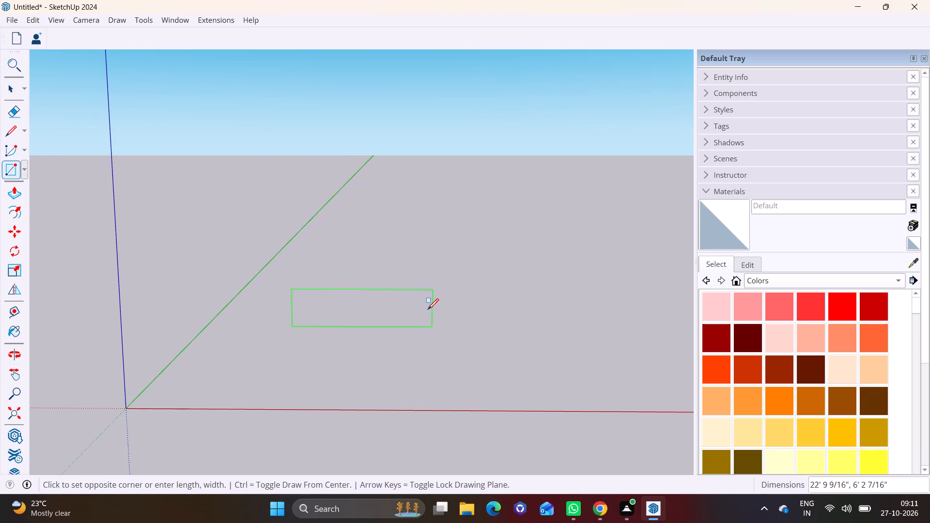
{"action": "middle_click_drag", "start_coordinate": [419, 321], "coordinate": [316, 406]}
{"action": "type", "text": "40',40'"}
{"action": "key", "text": "Return"}
{"action": "key", "text": "space"}
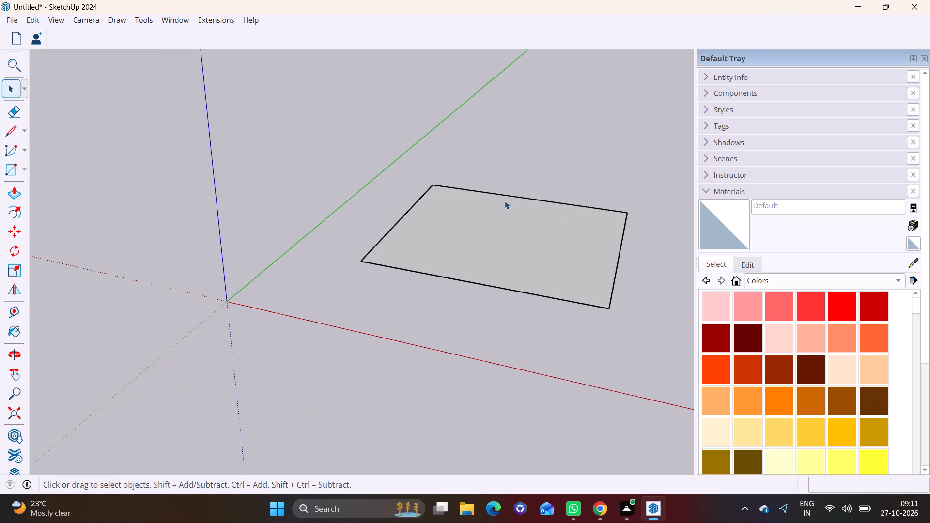
Offset the square face's edges inward by 9" to form a thin border strip.
{"action": "scroll", "coordinate": [494, 218], "scroll_direction": "down", "scroll_amount": 5}
{"action": "middle_click_drag", "start_coordinate": [448, 258], "coordinate": [287, 355], "text": "shift"}
{"action": "middle_click_drag", "start_coordinate": [383, 372], "coordinate": [477, 389]}
{"action": "scroll", "coordinate": [400, 336], "scroll_direction": "up", "scroll_amount": 2}
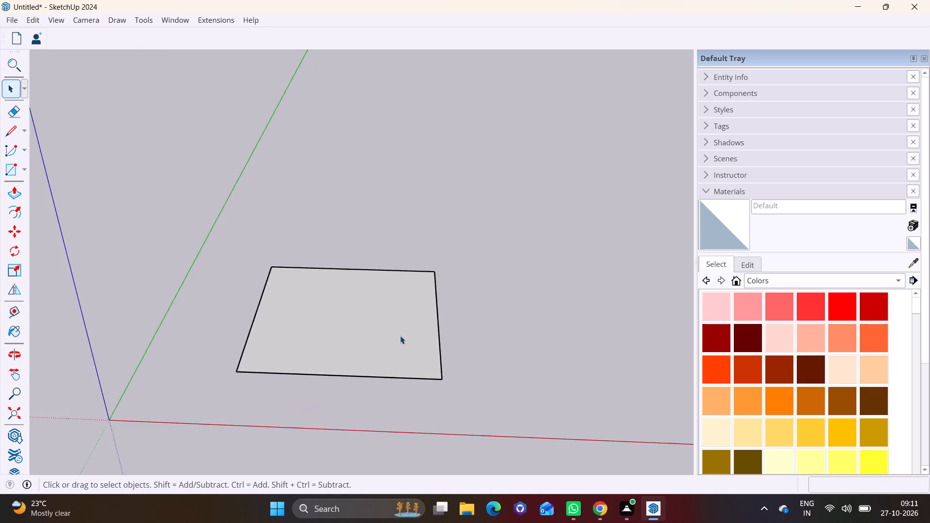
{"action": "scroll", "coordinate": [400, 336], "scroll_direction": "up", "scroll_amount": 3}
{"action": "middle_click_drag", "start_coordinate": [377, 338], "coordinate": [375, 299], "text": "shift"}
{"action": "middle_click_drag", "start_coordinate": [366, 336], "coordinate": [357, 376]}
{"action": "left_click", "coordinate": [342, 300]}
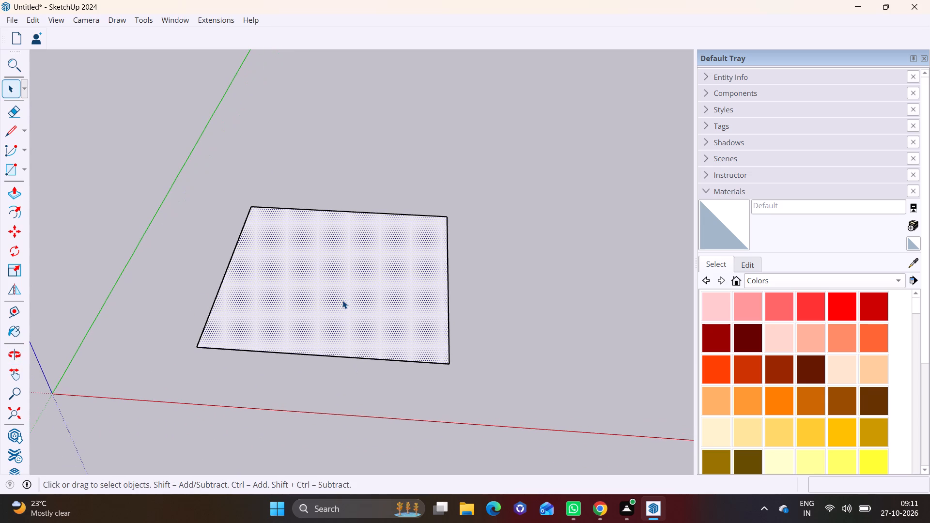
{"action": "left_click", "coordinate": [18, 209]}
{"action": "left_click", "coordinate": [281, 307]}
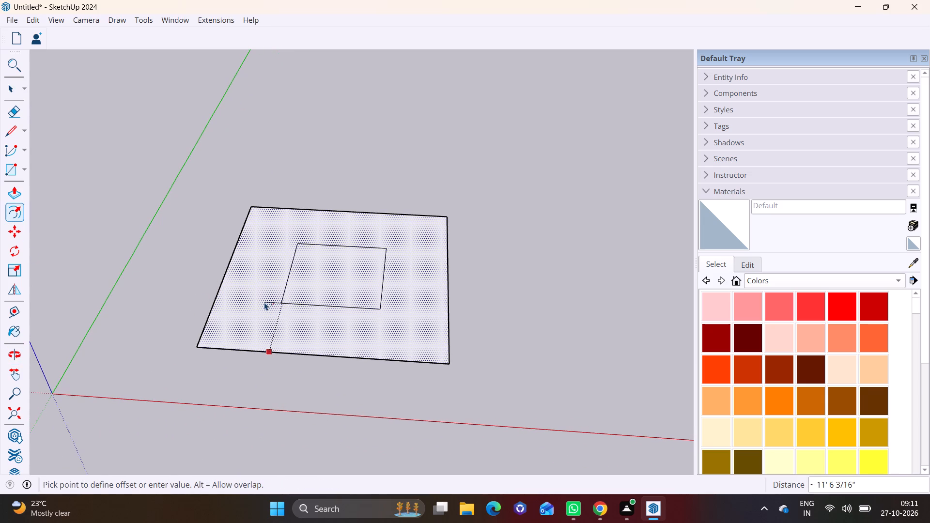
{"action": "type", "text": "9\""}
{"action": "key", "text": "Return"}
{"action": "key", "text": "space"}
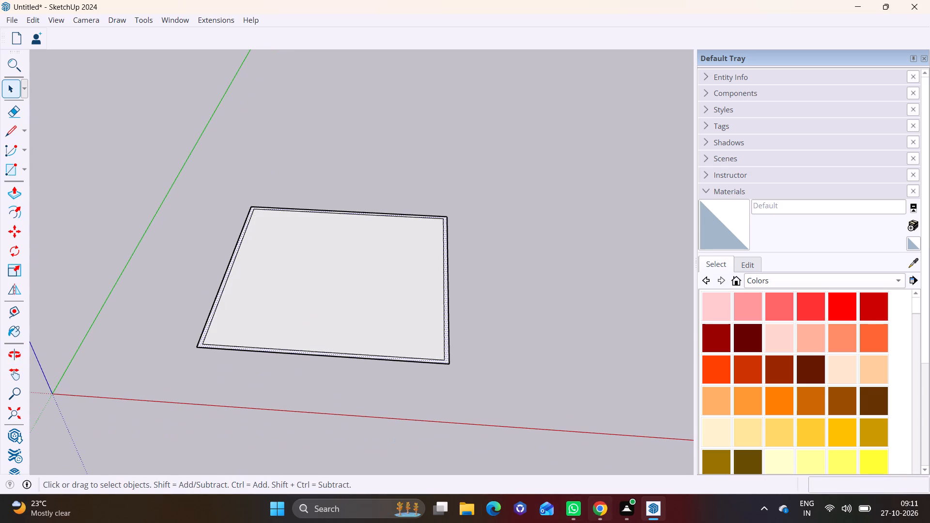
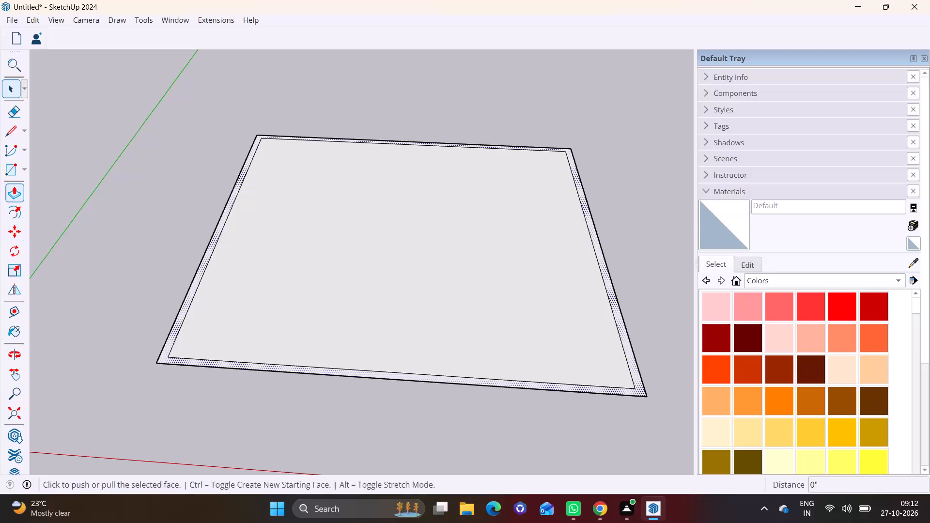
Push/Pull the 9" border strip up 10' to raise the perimeter walls.
{"action": "left_click", "coordinate": [170, 340]}
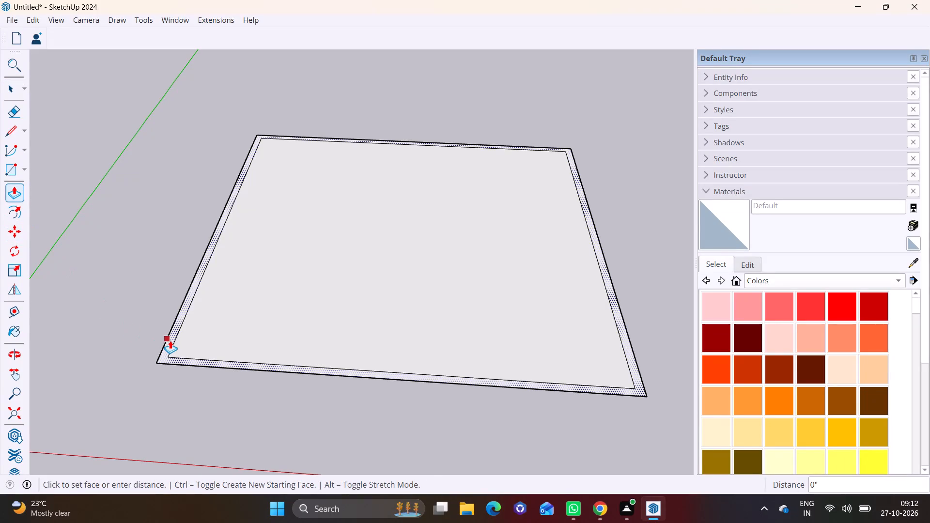
{"action": "type", "text": "10'"}
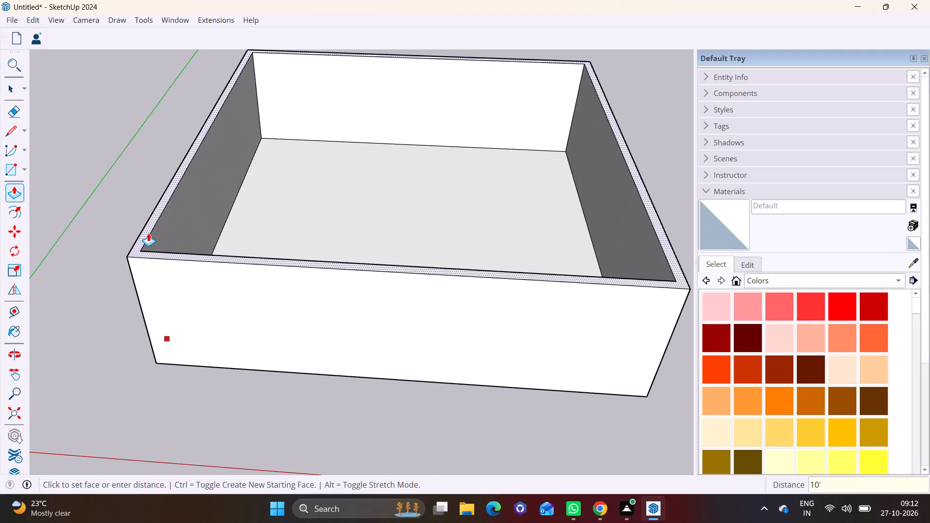
{"action": "key", "text": "Return"}
{"action": "key", "text": "space"}
Draw a vertical rotated rectangle 1' deep, dropping from the full length of the structure's rear bottom edge.
{"action": "scroll", "coordinate": [406, 223], "scroll_direction": "down", "scroll_amount": 8}
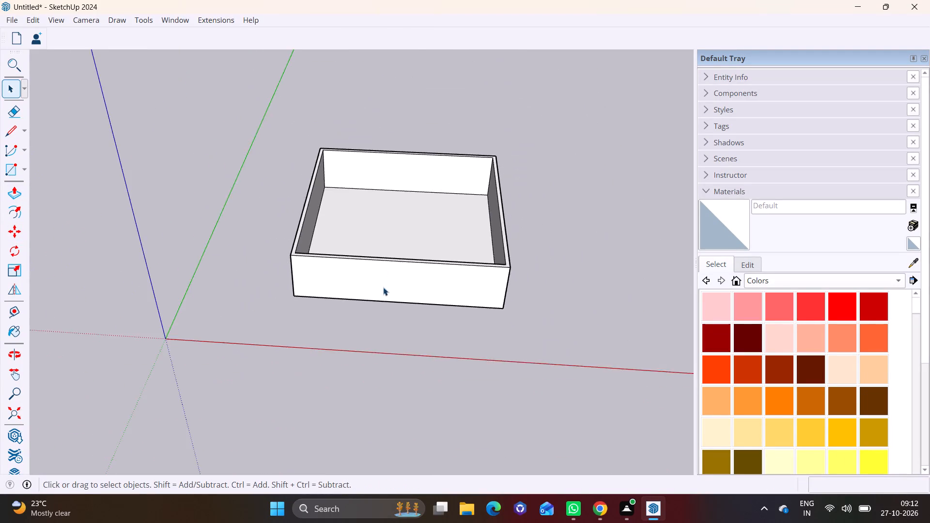
{"action": "middle_click_drag", "start_coordinate": [383, 287], "coordinate": [386, 174]}
{"action": "middle_click_drag", "start_coordinate": [370, 281], "coordinate": [385, 122]}
{"action": "scroll", "coordinate": [403, 234], "scroll_direction": "up", "scroll_amount": 3}
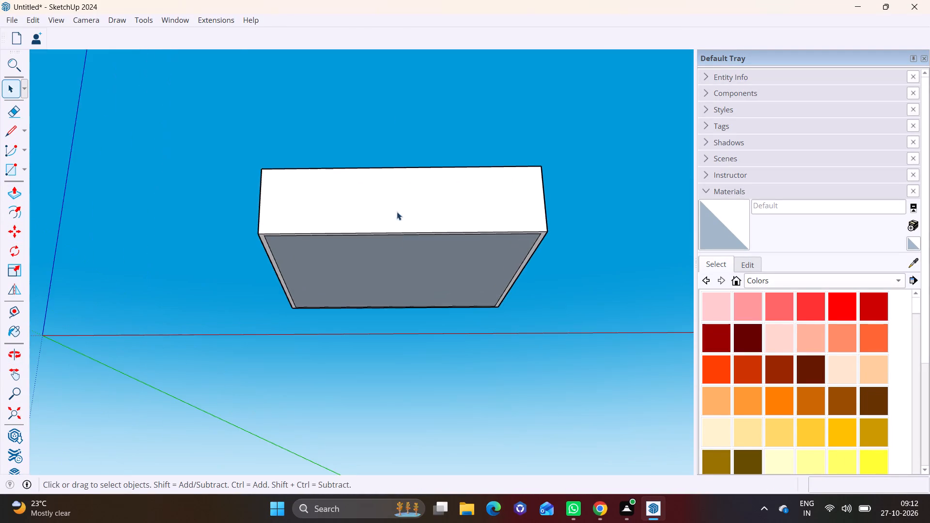
{"action": "middle_click_drag", "start_coordinate": [399, 200], "coordinate": [411, 112]}
{"action": "middle_click_drag", "start_coordinate": [405, 304], "coordinate": [390, 238]}
{"action": "scroll", "coordinate": [312, 309], "scroll_direction": "up", "scroll_amount": 3}
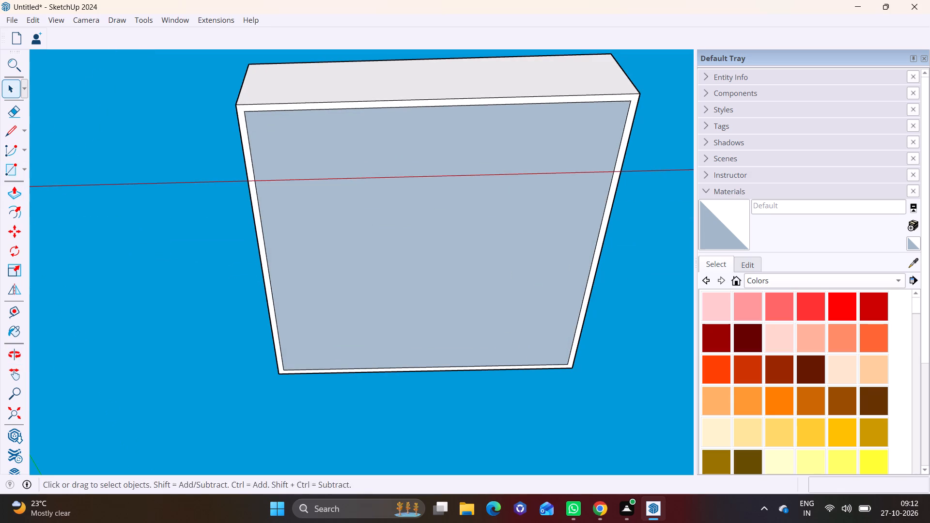
{"action": "left_click", "coordinate": [28, 166]}
{"action": "left_click", "coordinate": [21, 168]}
{"action": "left_click", "coordinate": [30, 203]}
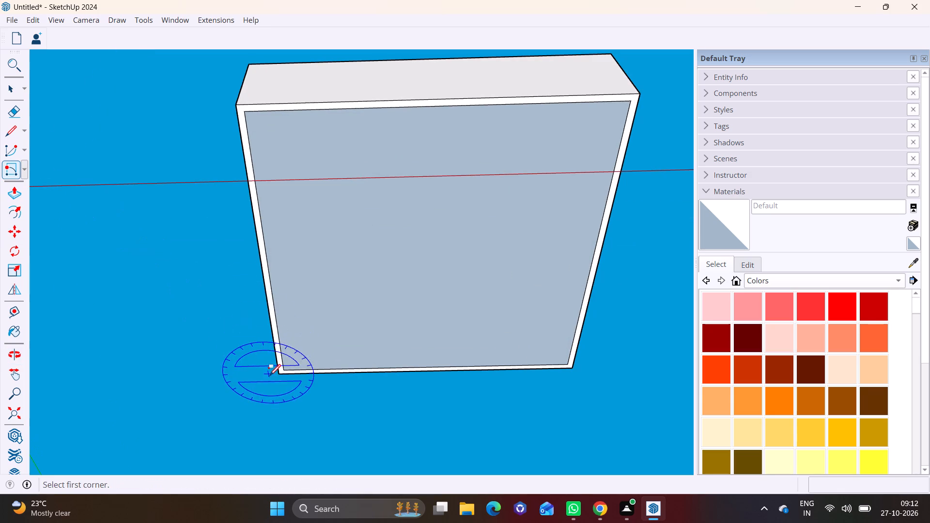
{"action": "left_click", "coordinate": [278, 376]}
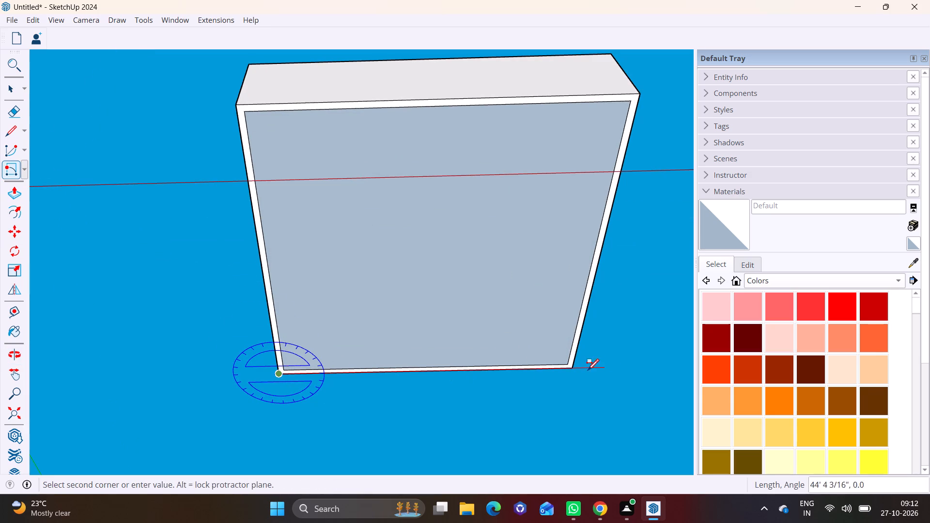
{"action": "left_click", "coordinate": [570, 370]}
{"action": "scroll", "coordinate": [564, 404], "scroll_direction": "down", "scroll_amount": 6}
{"action": "middle_click_drag", "start_coordinate": [540, 341], "coordinate": [598, 459]}
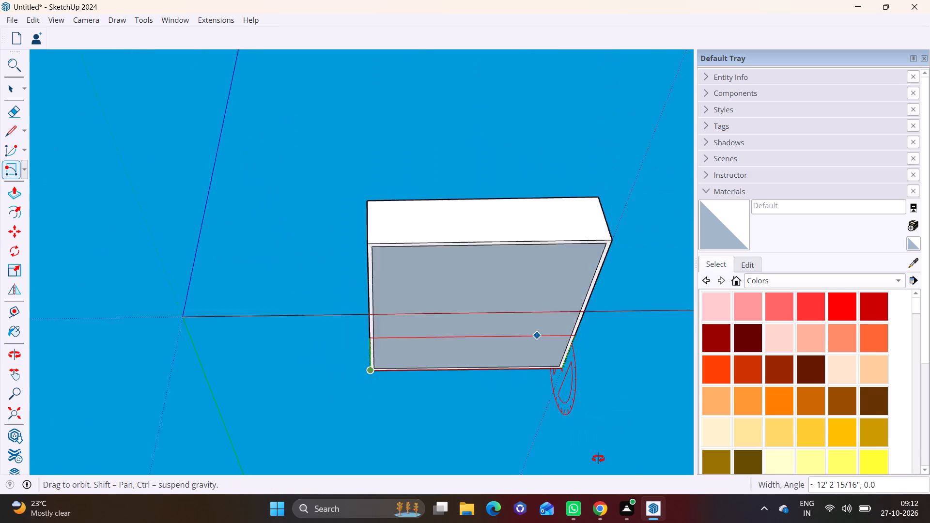
{"action": "middle_click_drag", "start_coordinate": [598, 459], "coordinate": [701, 522]}
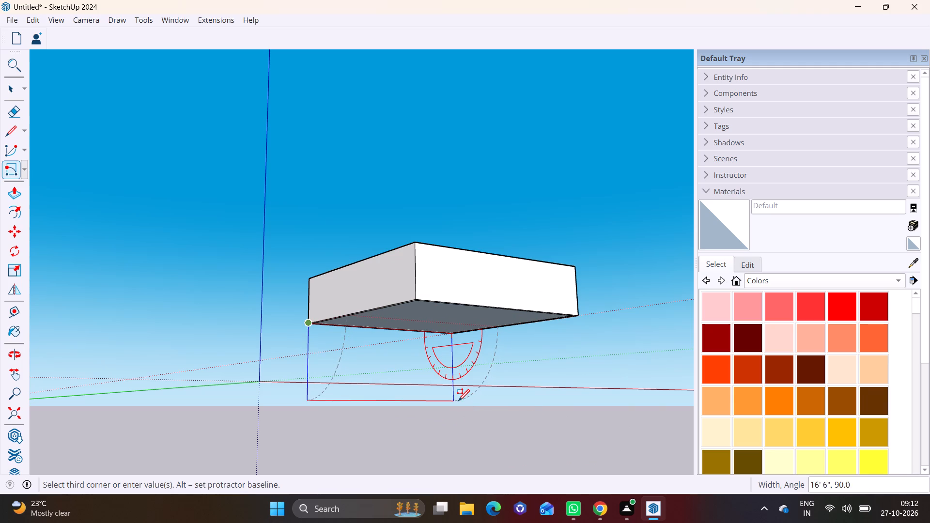
{"action": "type", "text": "1'"}
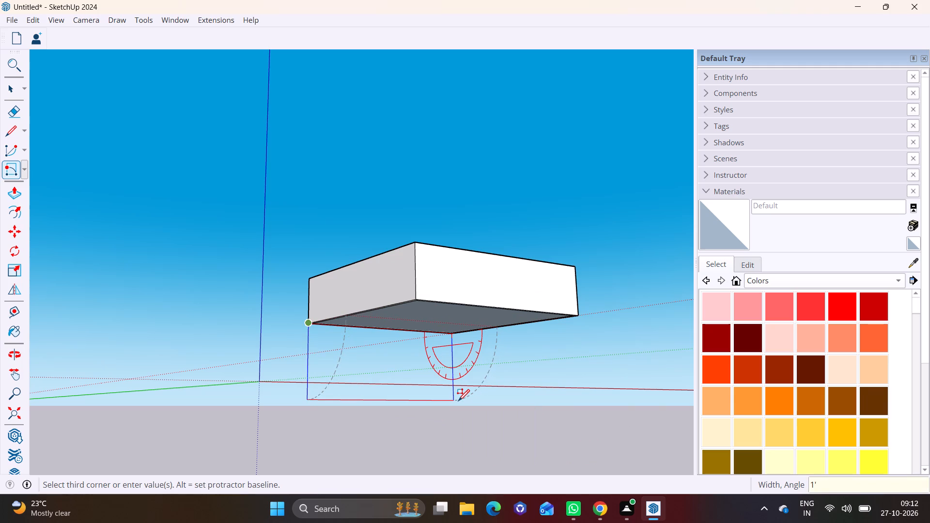
{"action": "key", "text": "Return"}
{"action": "key", "text": "space"}
Make a group from the 1' deep strip face and its edges below the rear wall.
{"action": "scroll", "coordinate": [270, 108], "scroll_direction": "up", "scroll_amount": 4}
{"action": "scroll", "coordinate": [398, 402], "scroll_direction": "up", "scroll_amount": 3}
{"action": "double_click", "coordinate": [398, 395]}
{"action": "right_click", "coordinate": [398, 395]}
{"action": "right_click", "coordinate": [398, 395]}
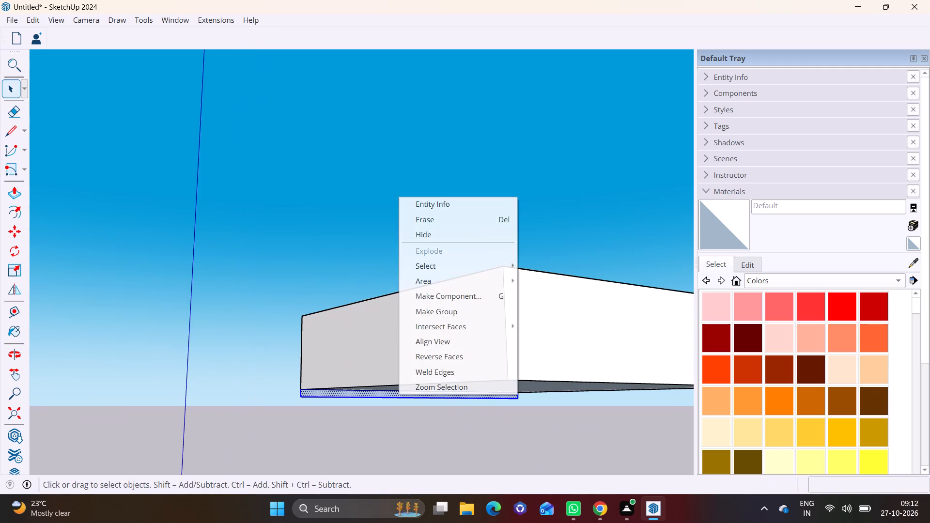
{"action": "middle_click_drag", "start_coordinate": [398, 395], "coordinate": [326, 355]}
{"action": "right_click", "coordinate": [420, 404]}
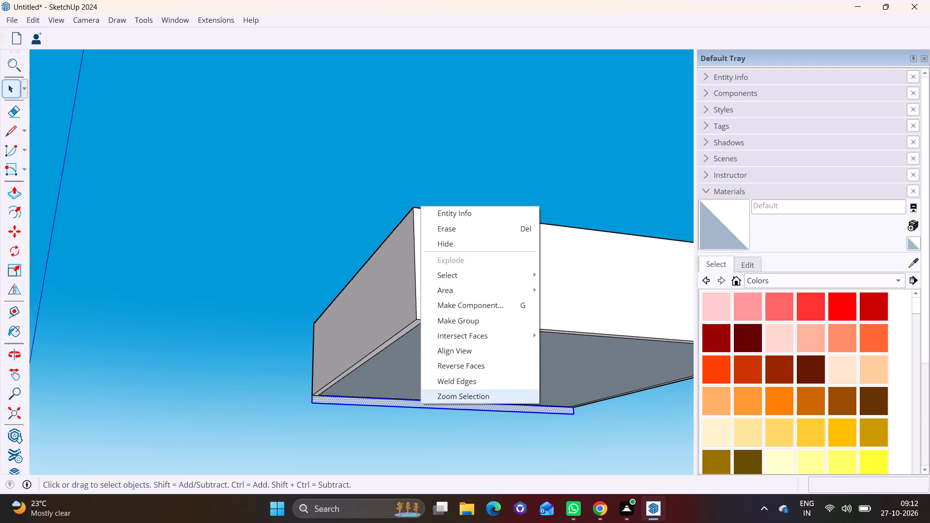
{"action": "left_click", "coordinate": [479, 319]}
Inside the strip group, Push/Pull the face 39' 3" beneath the floor towards the front wall to form a base, and exit the group.
{"action": "triple_click", "coordinate": [397, 401]}
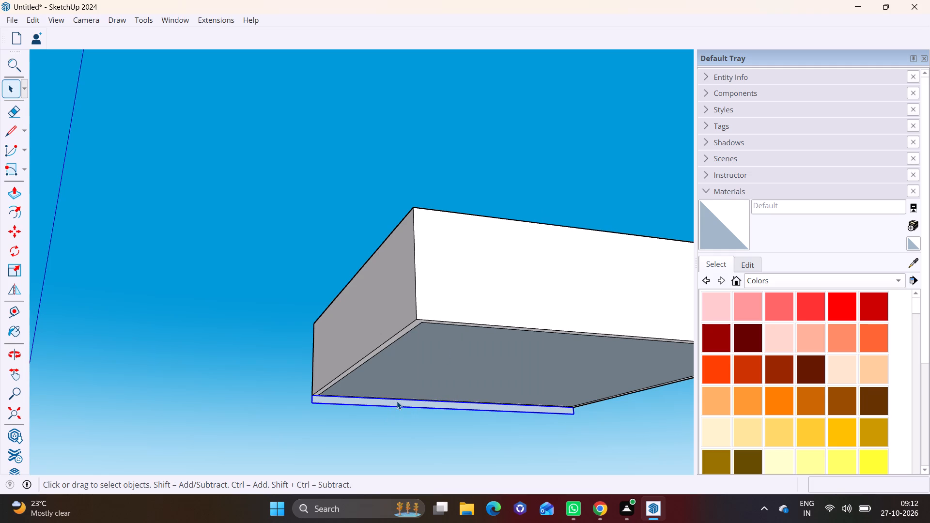
{"action": "double_click", "coordinate": [397, 401]}
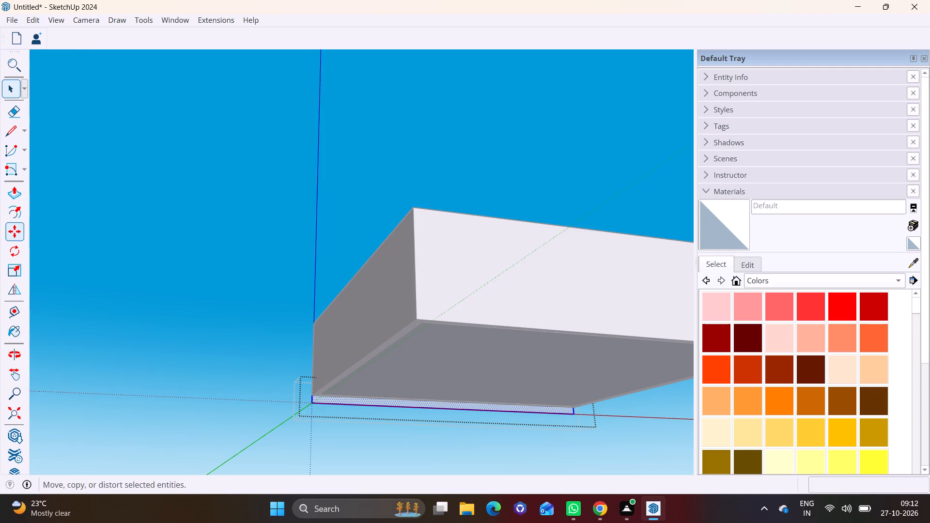
{"action": "left_click", "coordinate": [17, 188]}
{"action": "left_click", "coordinate": [363, 397]}
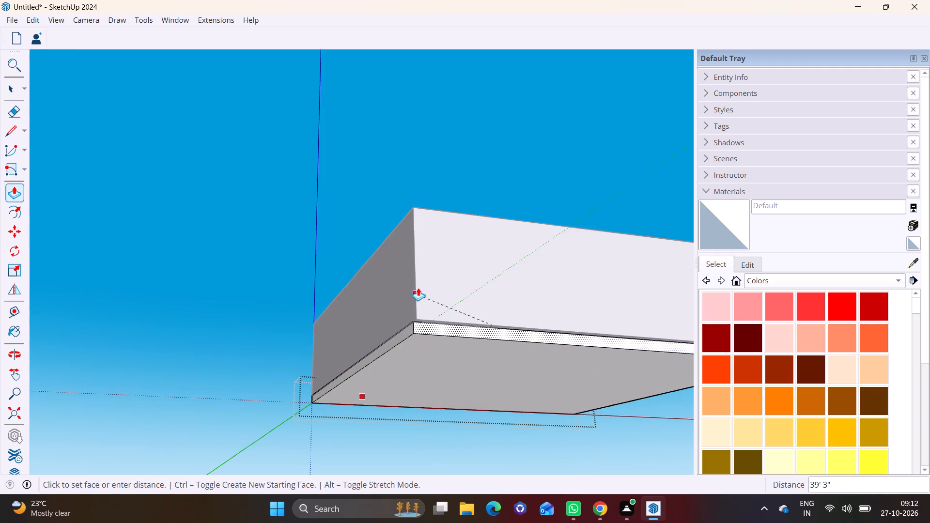
{"action": "left_click", "coordinate": [418, 287]}
{"action": "scroll", "coordinate": [447, 303], "scroll_direction": "down", "scroll_amount": 5}
{"action": "middle_click_drag", "start_coordinate": [464, 280], "coordinate": [401, 462]}
{"action": "scroll", "coordinate": [426, 392], "scroll_direction": "down", "scroll_amount": 9}
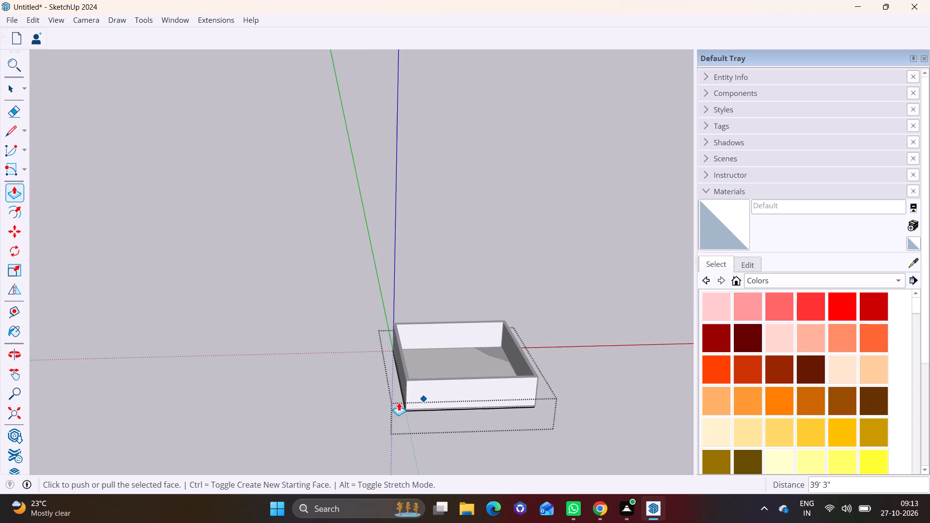
{"action": "key", "text": "space"}
{"action": "left_click", "coordinate": [236, 308]}
Move the whole structure with its base about 142' farther from the origin, picking it up by its front bottom corner.
{"action": "scroll", "coordinate": [446, 365], "scroll_direction": "up", "scroll_amount": 4}
{"action": "middle_click_drag", "start_coordinate": [445, 332], "coordinate": [377, 242], "text": "shift"}
{"action": "middle_click_drag", "start_coordinate": [360, 327], "coordinate": [335, 460]}
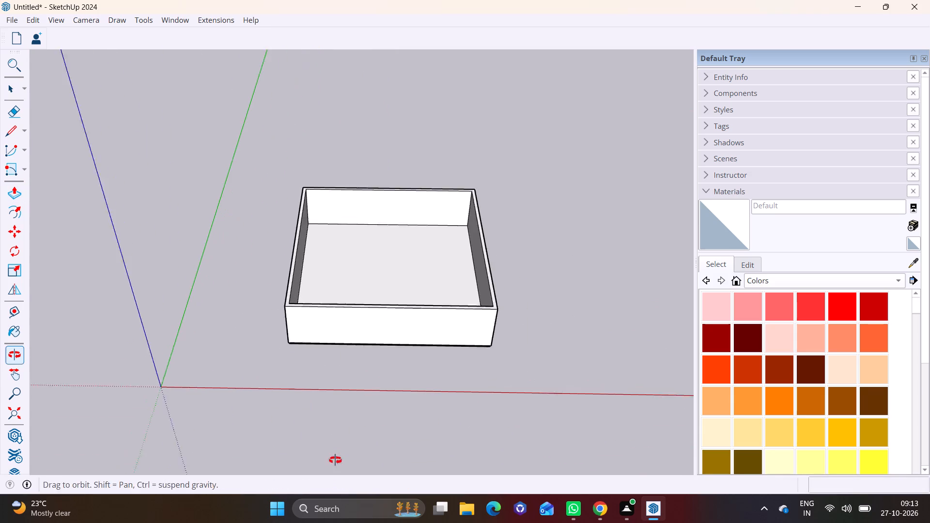
{"action": "middle_click_drag", "start_coordinate": [335, 460], "coordinate": [338, 461]}
{"action": "left_click_drag", "start_coordinate": [206, 127], "coordinate": [547, 389]}
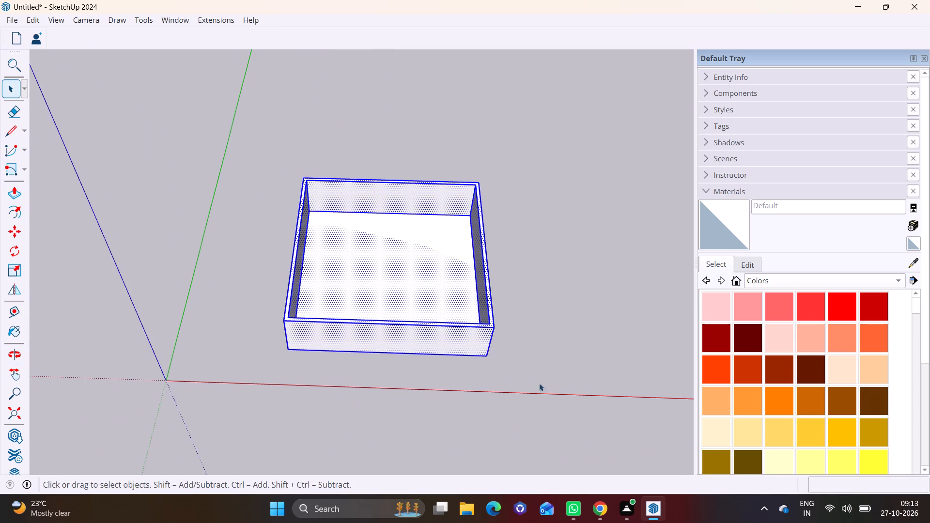
{"action": "scroll", "coordinate": [496, 365], "scroll_direction": "up", "scroll_amount": 2}
{"action": "key", "text": "m"}
{"action": "left_click", "coordinate": [483, 352]}
{"action": "scroll", "coordinate": [550, 272], "scroll_direction": "down", "scroll_amount": 7}
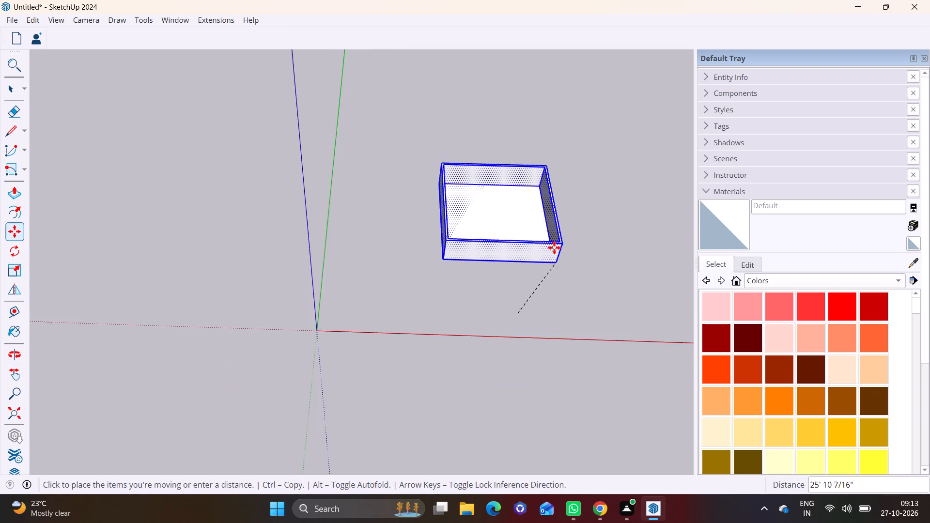
{"action": "middle_click_drag", "start_coordinate": [547, 232], "coordinate": [215, 399], "text": "shift"}
{"action": "left_click", "coordinate": [553, 276]}
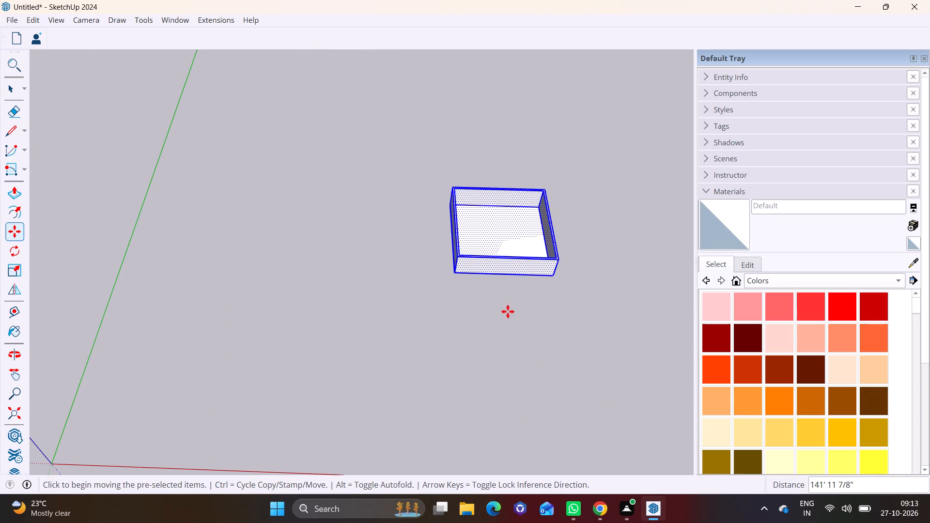
Examine the moved structure's walls, floor and base from above and from the front.
{"action": "scroll", "coordinate": [507, 311], "scroll_direction": "up", "scroll_amount": 7}
{"action": "middle_click_drag", "start_coordinate": [484, 241], "coordinate": [360, 354], "text": "shift"}
{"action": "middle_click_drag", "start_coordinate": [372, 359], "coordinate": [398, 430]}
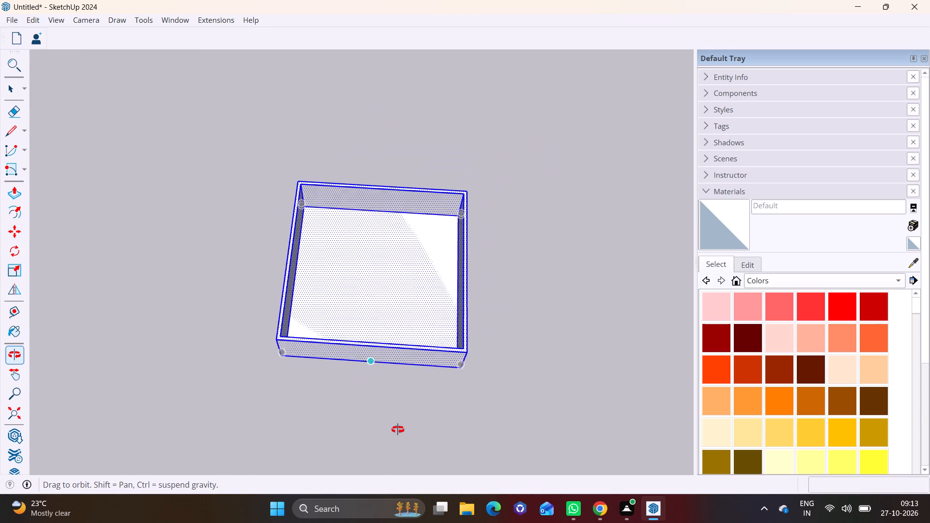
{"action": "middle_click_drag", "start_coordinate": [398, 430], "coordinate": [415, 432]}
{"action": "key", "text": "space"}
{"action": "left_click", "coordinate": [490, 378]}
{"action": "left_click", "coordinate": [408, 293]}
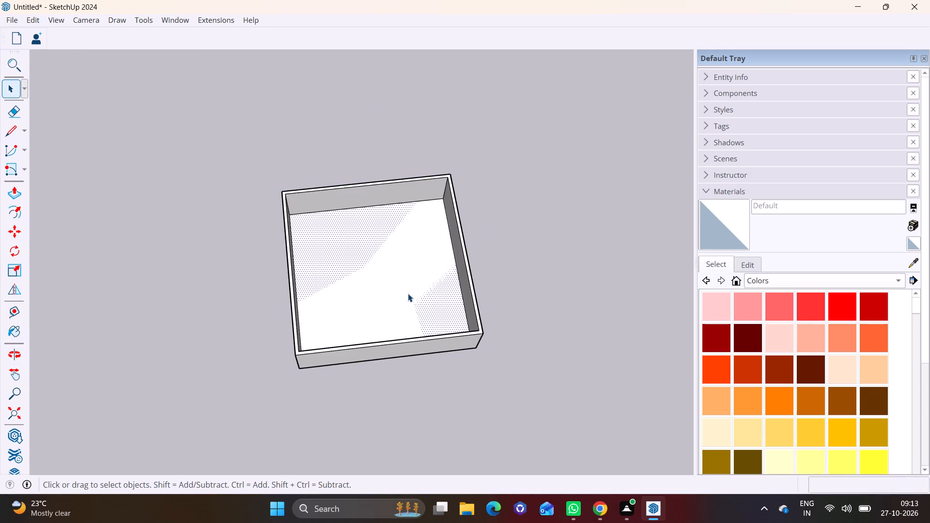
{"action": "scroll", "coordinate": [379, 349], "scroll_direction": "up", "scroll_amount": 3}
{"action": "left_click", "coordinate": [389, 368]}
{"action": "scroll", "coordinate": [389, 368], "scroll_direction": "down", "scroll_amount": 6}
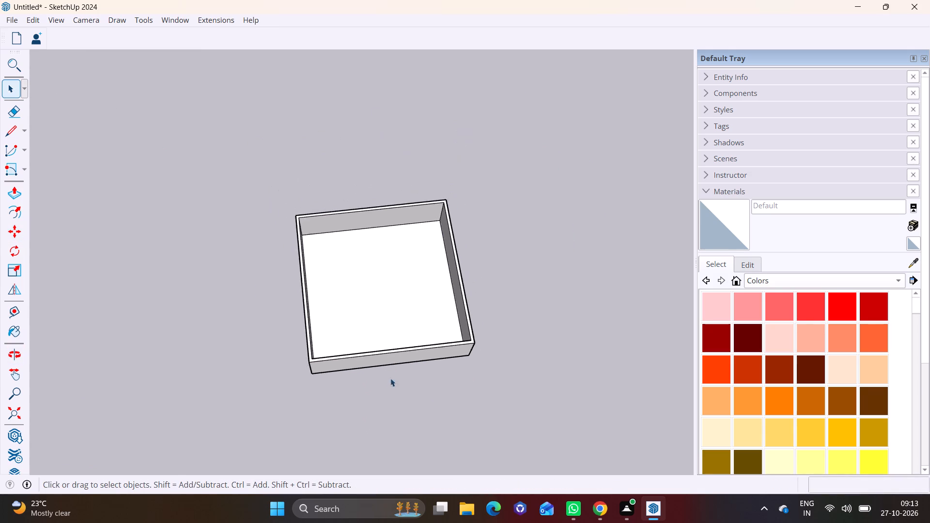
{"action": "scroll", "coordinate": [390, 378], "scroll_direction": "down", "scroll_amount": 1}
{"action": "middle_click_drag", "start_coordinate": [401, 384], "coordinate": [373, 280]}
{"action": "middle_click_drag", "start_coordinate": [386, 455], "coordinate": [368, 244]}
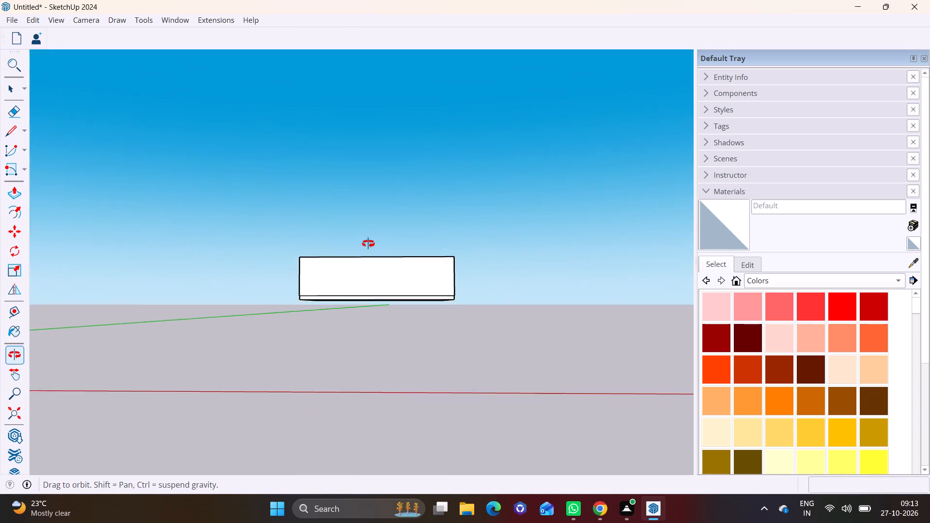
{"action": "middle_click_drag", "start_coordinate": [368, 244], "coordinate": [382, 443]}
{"action": "scroll", "coordinate": [361, 404], "scroll_direction": "down", "scroll_amount": 1}
{"action": "middle_click_drag", "start_coordinate": [358, 428], "coordinate": [347, 431]}
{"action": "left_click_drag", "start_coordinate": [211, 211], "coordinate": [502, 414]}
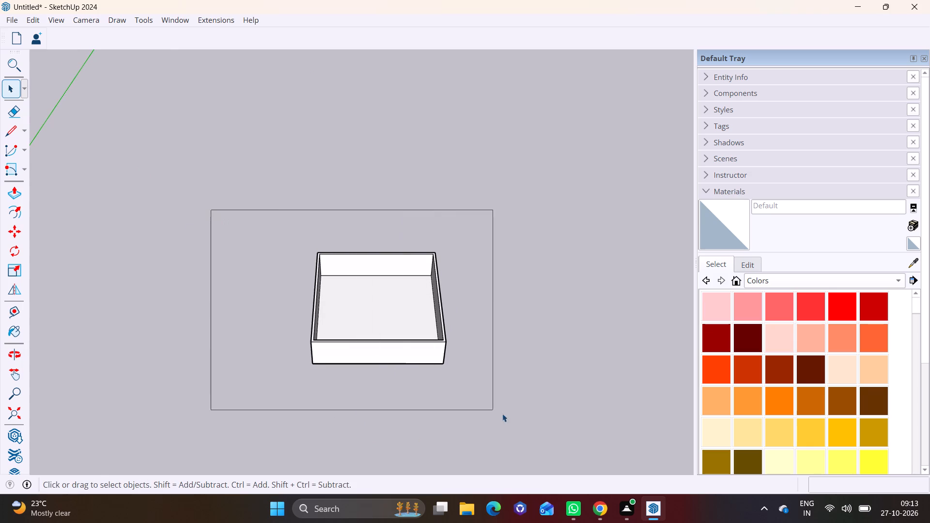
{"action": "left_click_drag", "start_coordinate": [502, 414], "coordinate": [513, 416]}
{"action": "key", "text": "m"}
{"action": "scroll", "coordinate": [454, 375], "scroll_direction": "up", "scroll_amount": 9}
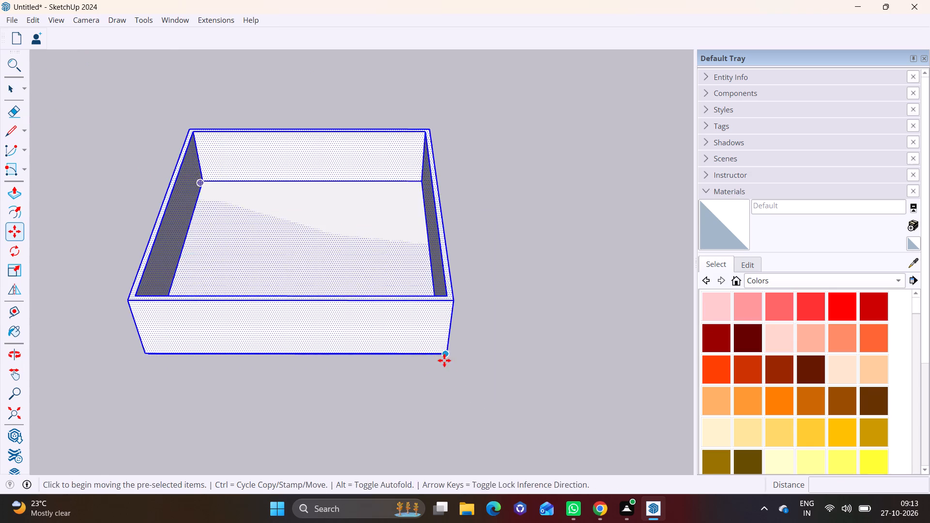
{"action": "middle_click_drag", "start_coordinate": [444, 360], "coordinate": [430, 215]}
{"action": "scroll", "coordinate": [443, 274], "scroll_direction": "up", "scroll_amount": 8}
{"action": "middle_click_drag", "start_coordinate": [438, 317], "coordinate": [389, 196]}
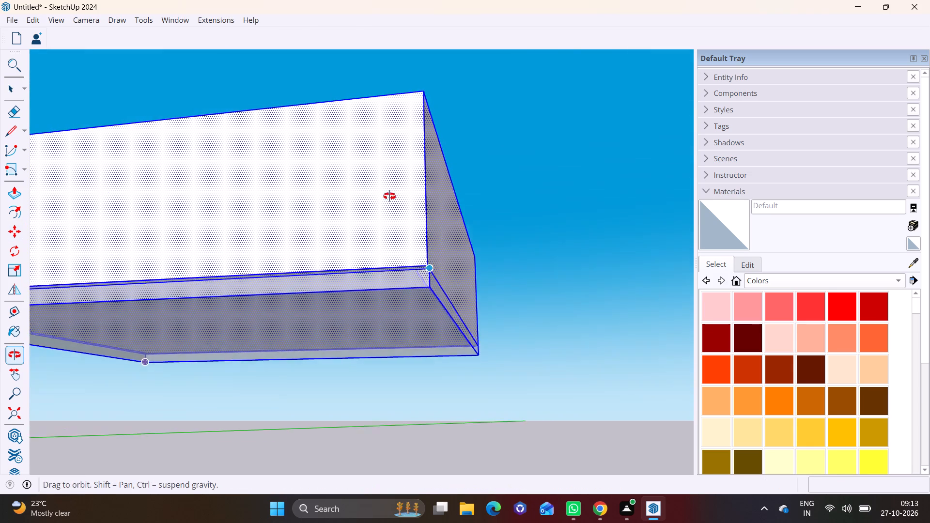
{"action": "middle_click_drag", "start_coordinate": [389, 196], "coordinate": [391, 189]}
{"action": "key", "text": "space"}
Inside the base group, Push/Pull the front side face flush with the front wall's outer face, and exit the group.
{"action": "triple_click", "coordinate": [368, 273]}
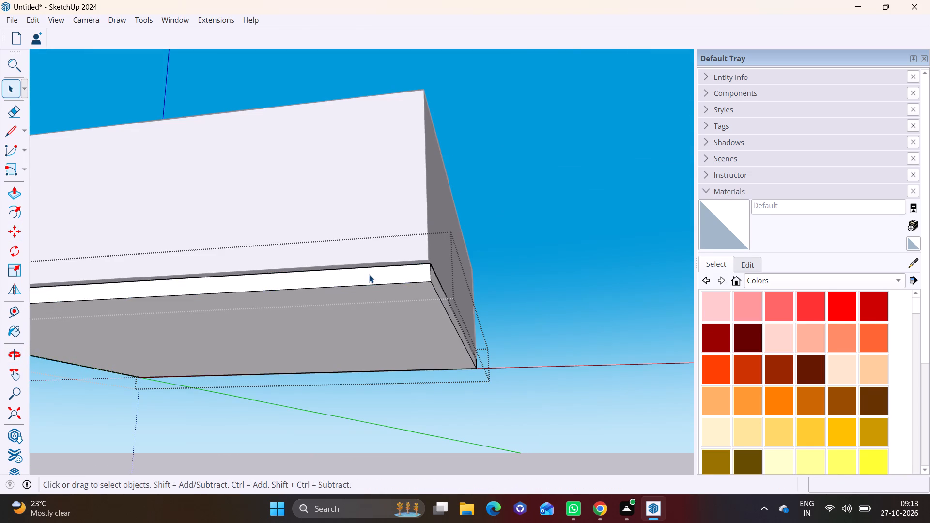
{"action": "left_click", "coordinate": [369, 275]}
{"action": "left_click", "coordinate": [369, 277]}
{"action": "middle_click_drag", "start_coordinate": [369, 276], "coordinate": [430, 281], "text": "shift"}
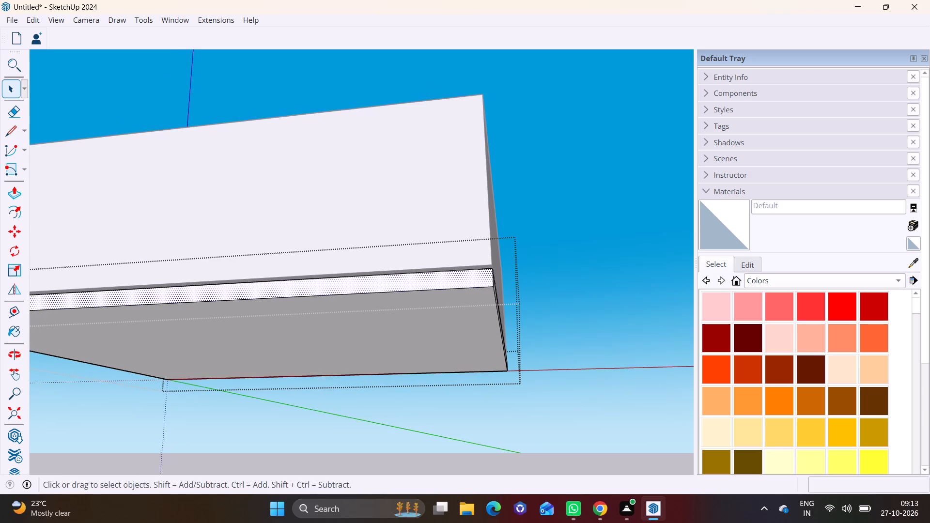
{"action": "left_click", "coordinate": [9, 197]}
{"action": "left_click", "coordinate": [461, 278]}
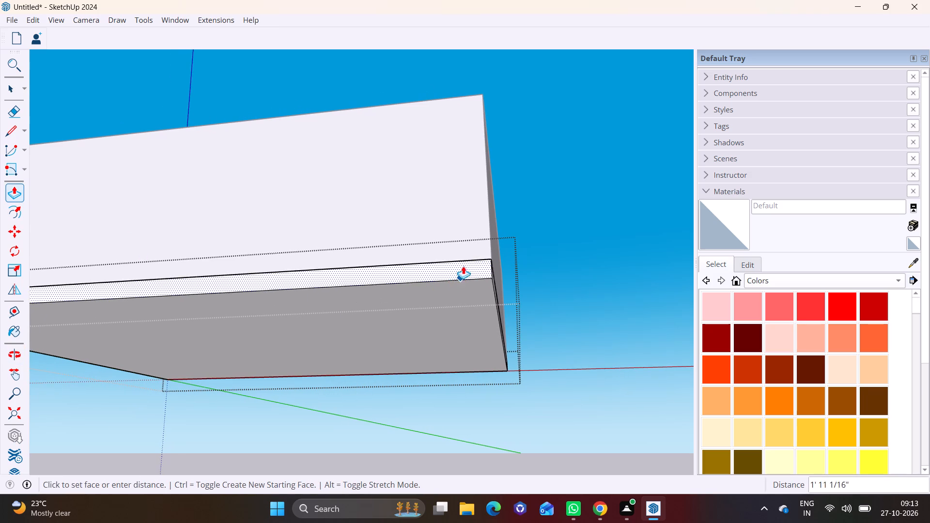
{"action": "left_click", "coordinate": [487, 238]}
{"action": "key", "text": "space"}
{"action": "scroll", "coordinate": [419, 337], "scroll_direction": "down", "scroll_amount": 12}
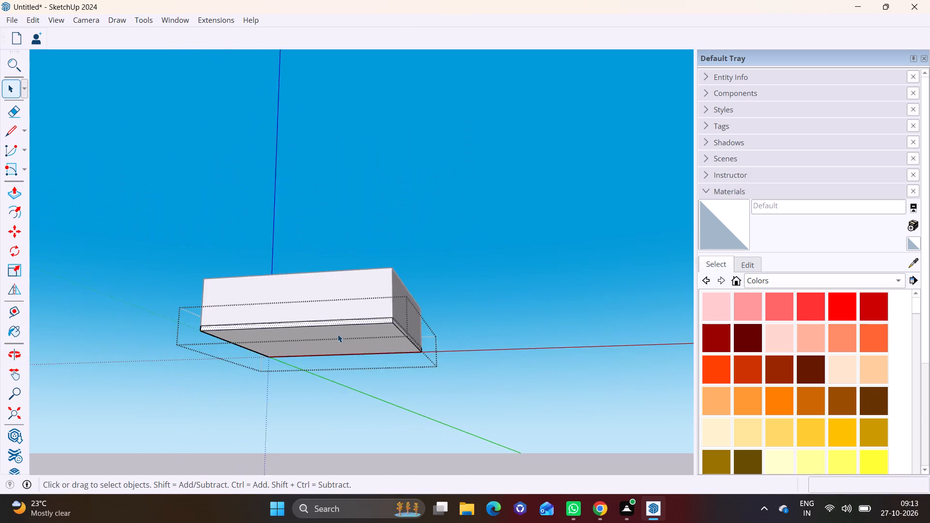
{"action": "middle_click_drag", "start_coordinate": [337, 272], "coordinate": [429, 499]}
{"action": "left_click", "coordinate": [501, 323]}
{"action": "middle_click_drag", "start_coordinate": [470, 245], "coordinate": [424, 366]}
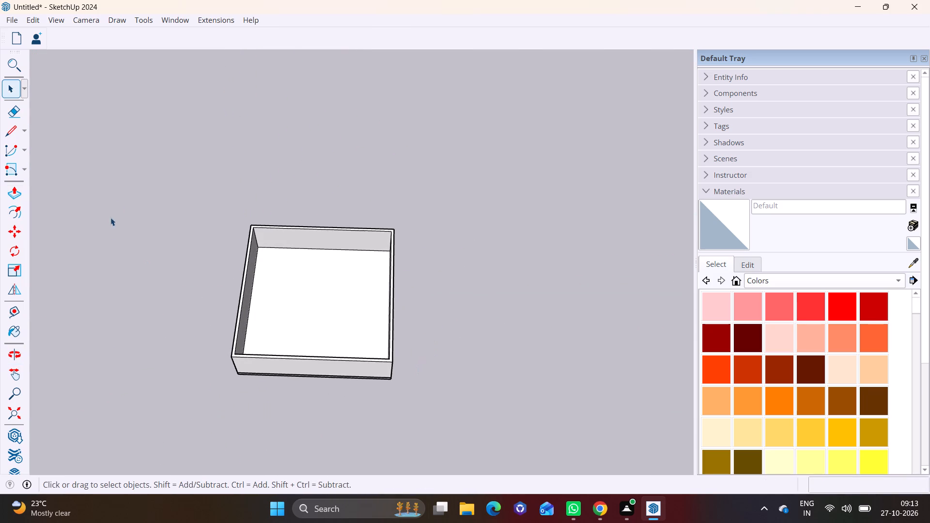
Copy the whole storey with its base 11' straight up, from its front bottom corner, to sit on the original's walls.
{"action": "left_click_drag", "start_coordinate": [129, 182], "coordinate": [470, 406]}
{"action": "scroll", "coordinate": [406, 386], "scroll_direction": "up", "scroll_amount": 6}
{"action": "key", "text": "m"}
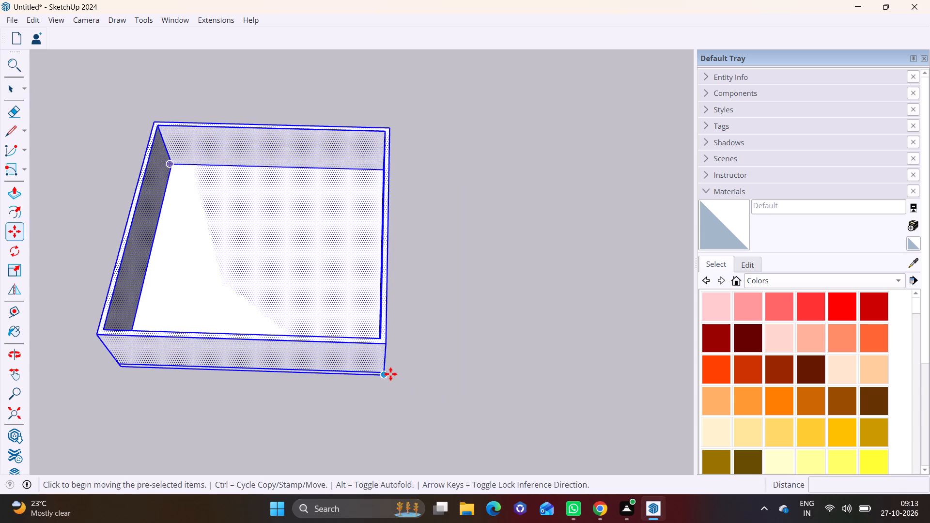
{"action": "middle_click_drag", "start_coordinate": [380, 359], "coordinate": [363, 218]}
{"action": "scroll", "coordinate": [391, 383], "scroll_direction": "up", "scroll_amount": 5}
{"action": "left_click", "coordinate": [373, 340]}
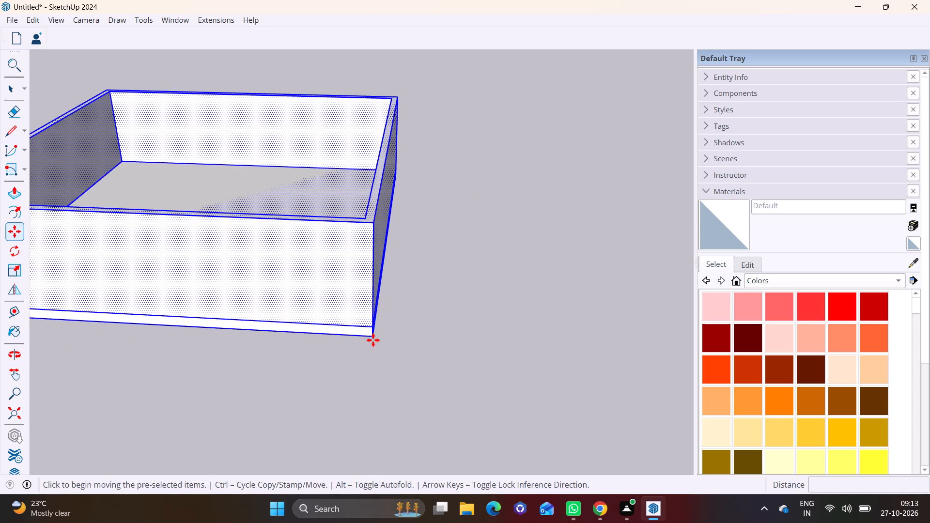
{"action": "middle_click_drag", "start_coordinate": [368, 254], "coordinate": [475, 347], "text": "shift"}
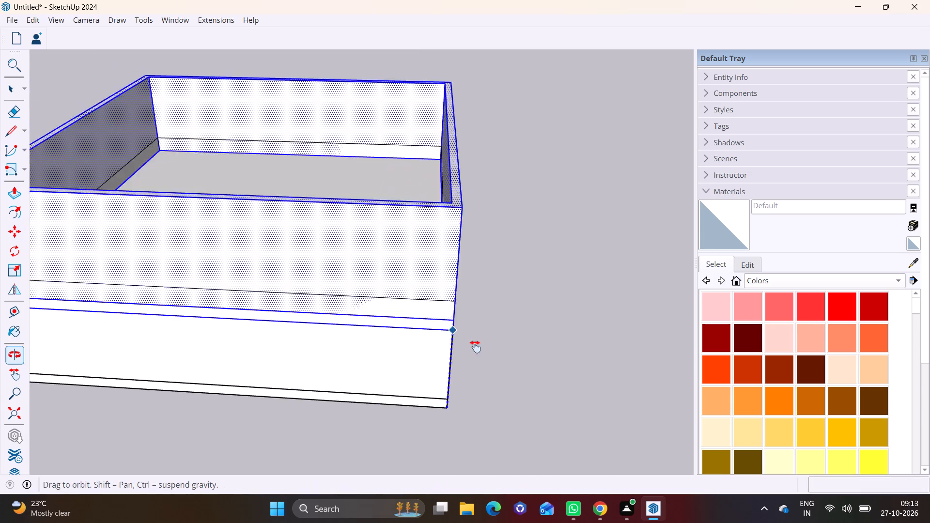
{"action": "middle_click_drag", "start_coordinate": [475, 347], "coordinate": [550, 369], "text": "shift"}
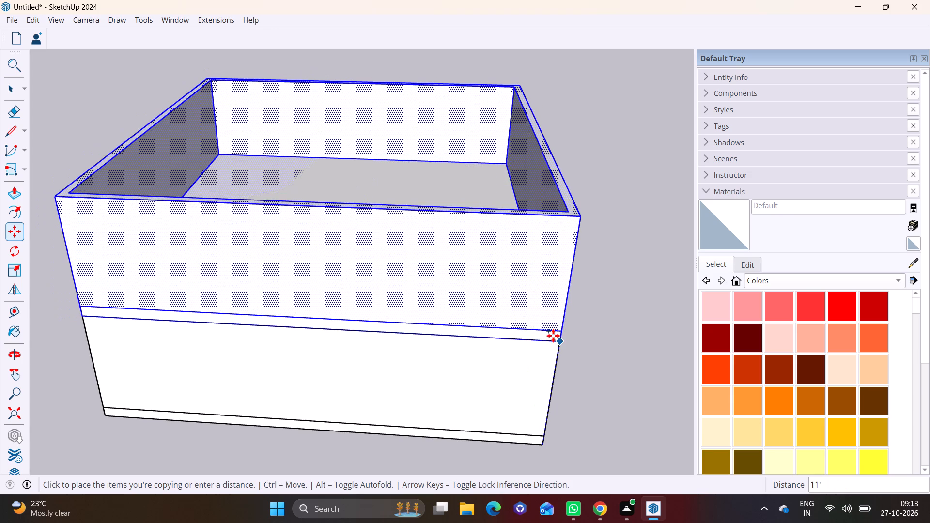
{"action": "left_click", "coordinate": [553, 337]}
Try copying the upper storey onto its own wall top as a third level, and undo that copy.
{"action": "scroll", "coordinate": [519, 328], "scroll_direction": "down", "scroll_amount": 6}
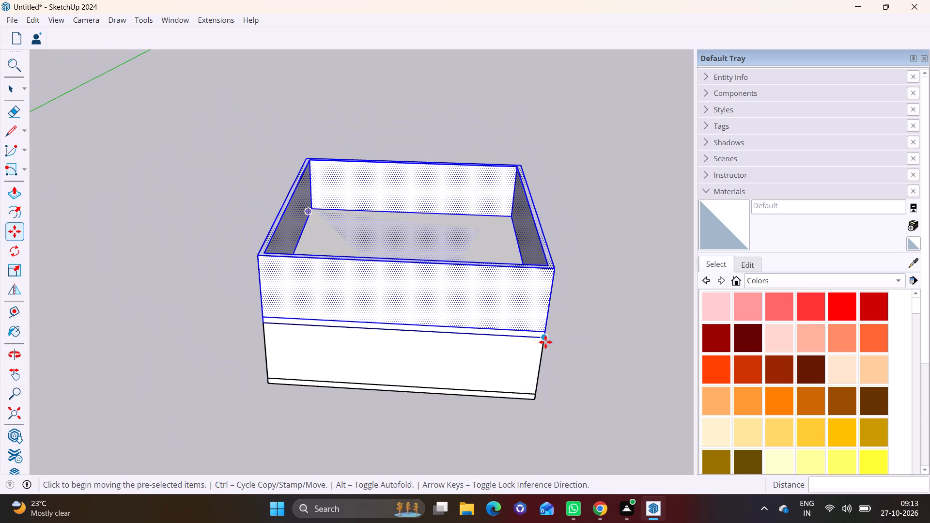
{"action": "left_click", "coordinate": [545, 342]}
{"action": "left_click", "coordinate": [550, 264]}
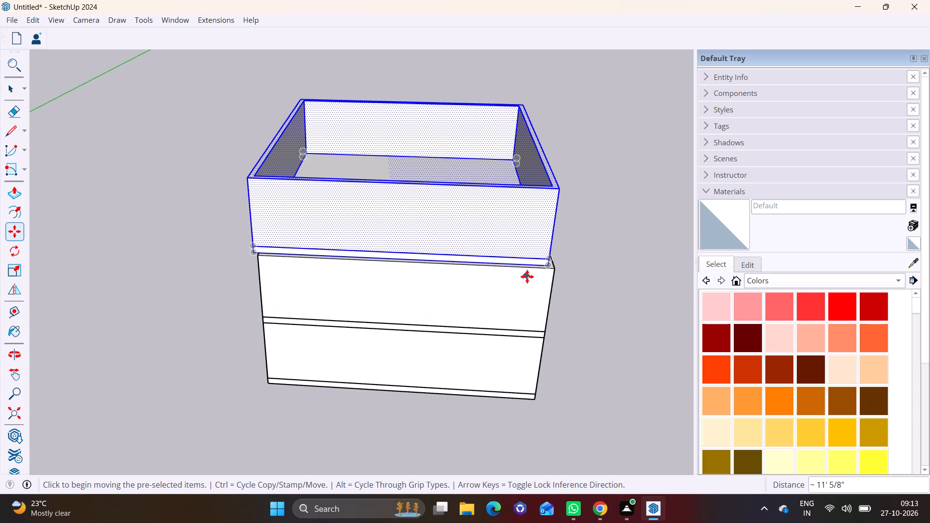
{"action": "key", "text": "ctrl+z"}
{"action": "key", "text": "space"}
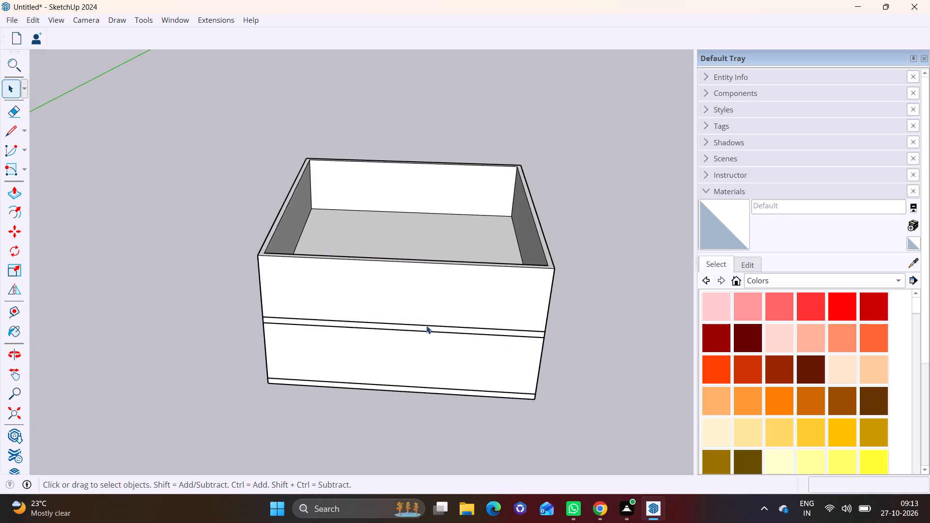
Select both storeys and copy them upward from their front bottom corner onto the front top corner of the stack.
{"action": "left_click_drag", "start_coordinate": [190, 129], "coordinate": [601, 434]}
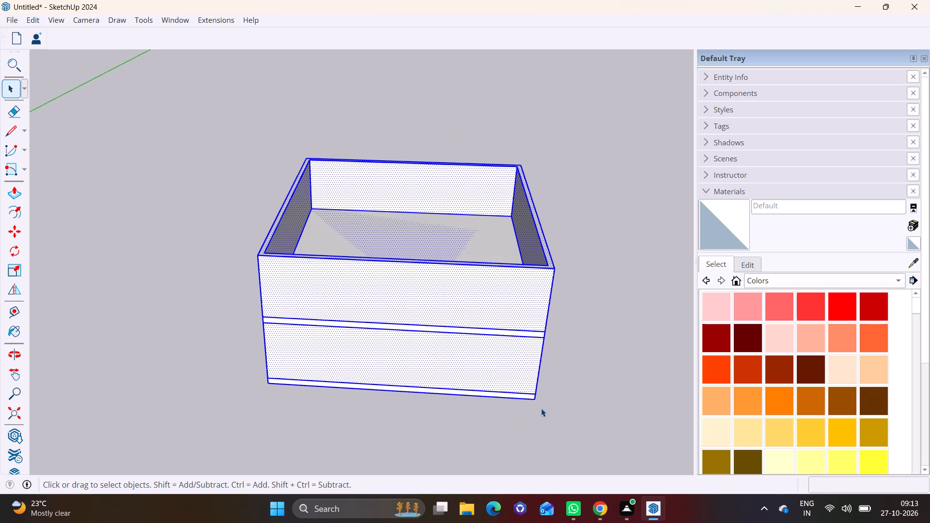
{"action": "scroll", "coordinate": [541, 408], "scroll_direction": "up", "scroll_amount": 1}
{"action": "key", "text": "m"}
{"action": "left_click", "coordinate": [535, 401]}
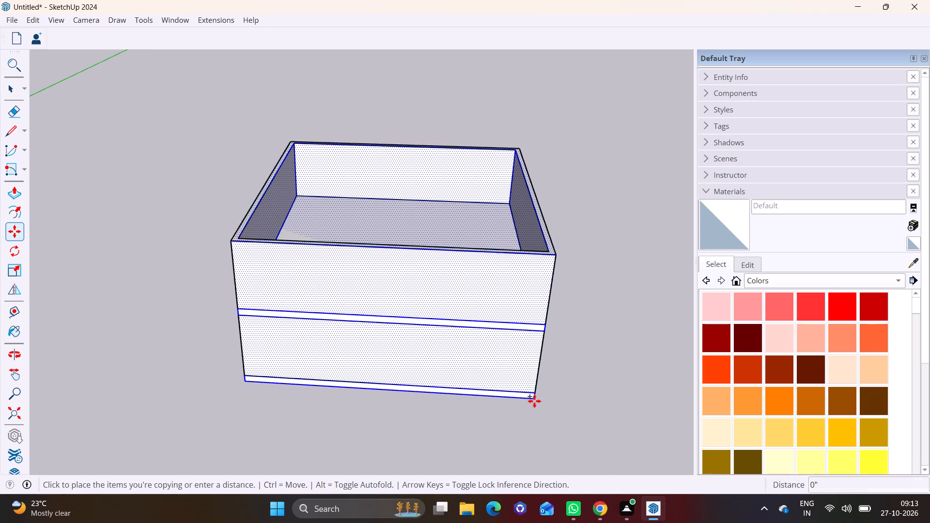
{"action": "left_click", "coordinate": [551, 256]}
Copy the upper two storeys another 22' up onto the top of the stack, and clear the selection.
{"action": "scroll", "coordinate": [538, 296], "scroll_direction": "down", "scroll_amount": 3}
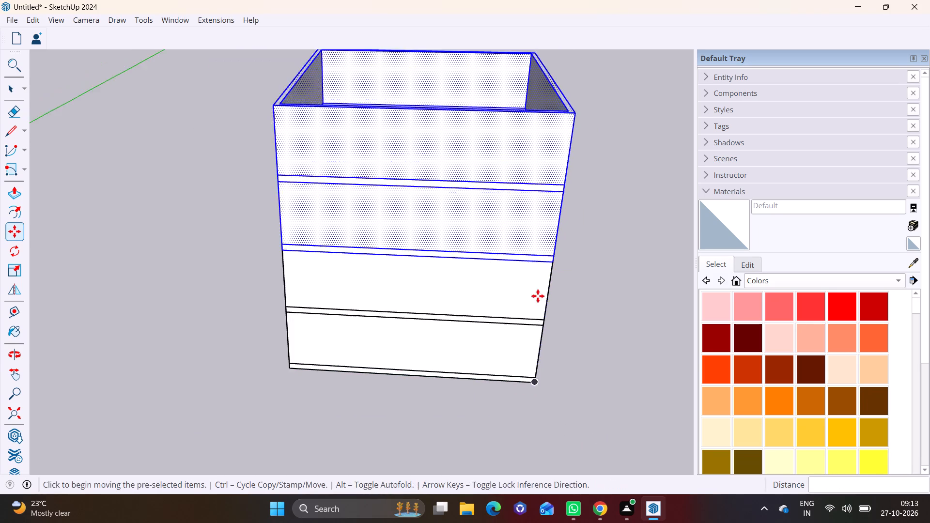
{"action": "middle_click_drag", "start_coordinate": [530, 294], "coordinate": [473, 443], "text": "shift"}
{"action": "left_click", "coordinate": [492, 417]}
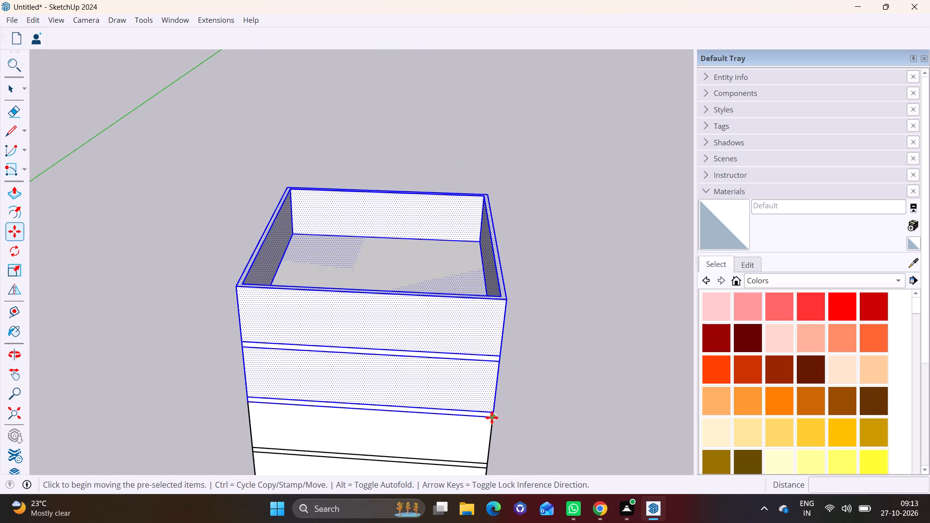
{"action": "left_click", "coordinate": [509, 299]}
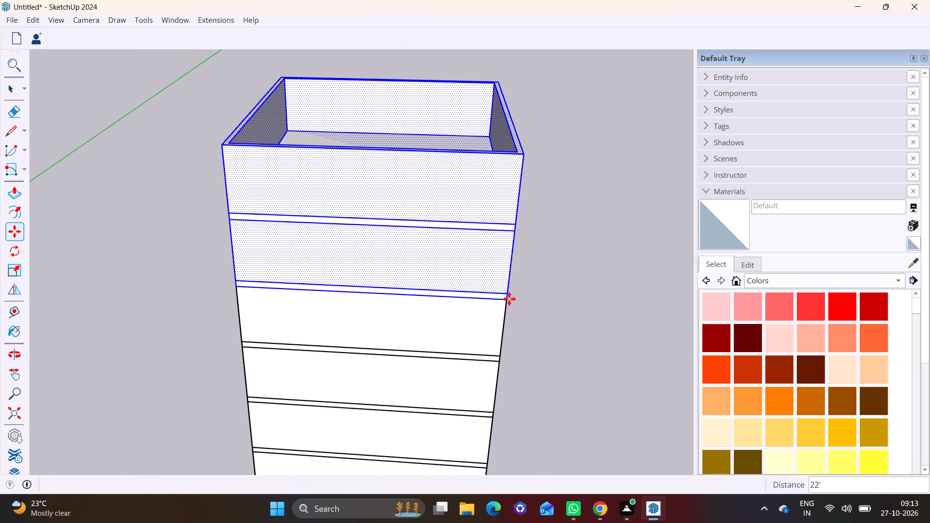
{"action": "key", "text": "space"}
{"action": "left_click", "coordinate": [531, 337]}
Examine the stacked storeys from above and from the sides to check their alignment.
{"action": "scroll", "coordinate": [245, 366], "scroll_direction": "down", "scroll_amount": 9}
{"action": "middle_click_drag", "start_coordinate": [307, 356], "coordinate": [275, 334]}
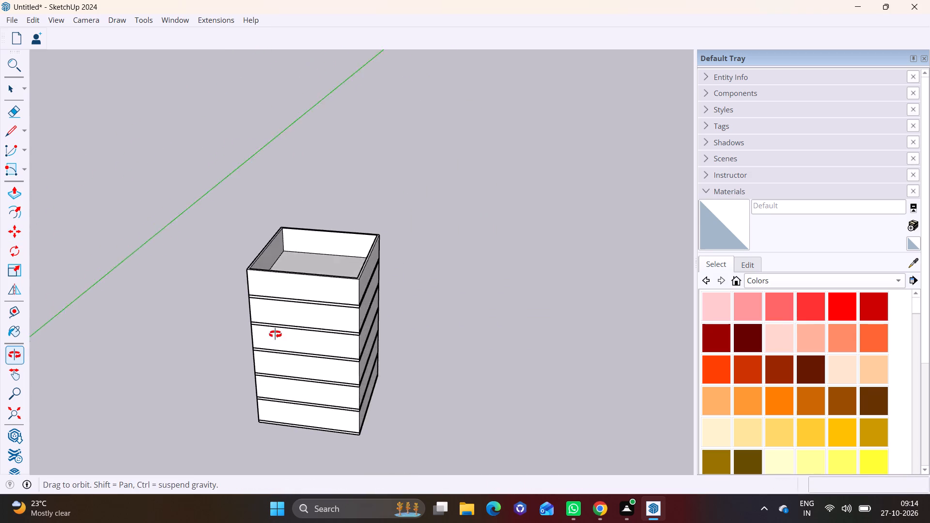
{"action": "middle_click_drag", "start_coordinate": [275, 334], "coordinate": [187, 287]}
{"action": "scroll", "coordinate": [285, 320], "scroll_direction": "up", "scroll_amount": 3}
{"action": "middle_click_drag", "start_coordinate": [292, 333], "coordinate": [274, 291]}
{"action": "scroll", "coordinate": [292, 333], "scroll_direction": "up", "scroll_amount": 1}
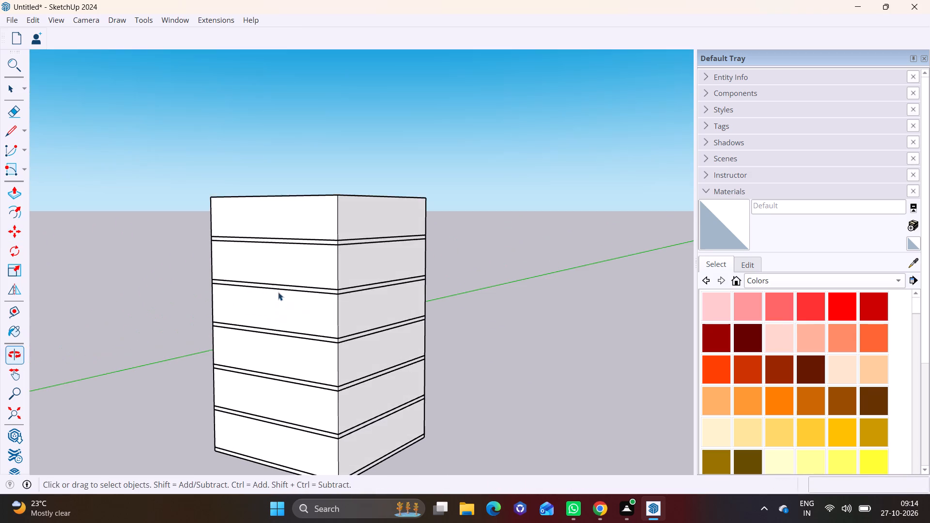
{"action": "scroll", "coordinate": [291, 327], "scroll_direction": "down", "scroll_amount": 3}
{"action": "middle_click_drag", "start_coordinate": [291, 335], "coordinate": [361, 335], "text": "shift"}
{"action": "scroll", "coordinate": [350, 360], "scroll_direction": "up", "scroll_amount": 1}
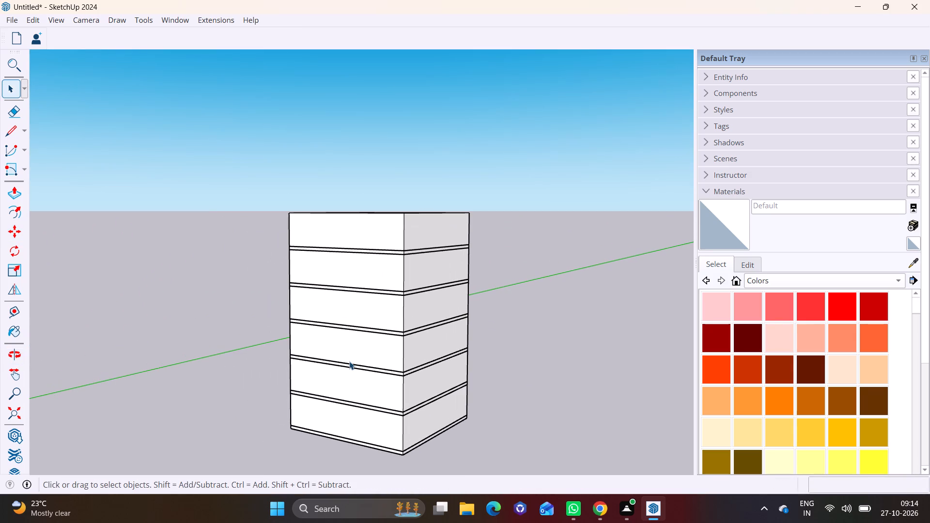
{"action": "scroll", "coordinate": [349, 361], "scroll_direction": "up", "scroll_amount": 2}
{"action": "middle_click_drag", "start_coordinate": [349, 361], "coordinate": [274, 381], "text": "shift"}
{"action": "middle_click_drag", "start_coordinate": [284, 311], "coordinate": [288, 326]}
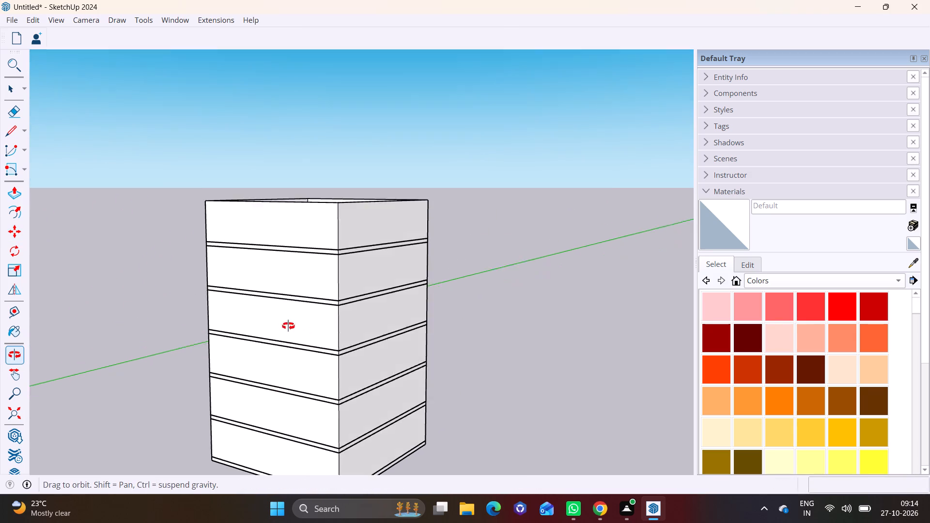
{"action": "middle_click_drag", "start_coordinate": [288, 326], "coordinate": [403, 435]}
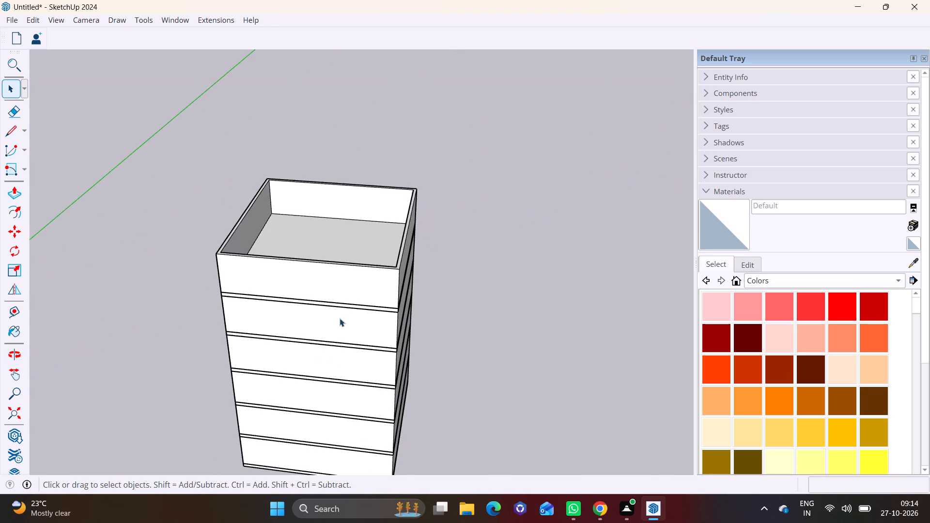
Draw a vertical Rotated Rectangle 40' long and 1' high on the outer top edge of the top storey's back wall.
{"action": "middle_click_drag", "start_coordinate": [328, 291], "coordinate": [317, 375], "text": "shift"}
{"action": "middle_click_drag", "start_coordinate": [321, 378], "coordinate": [370, 440]}
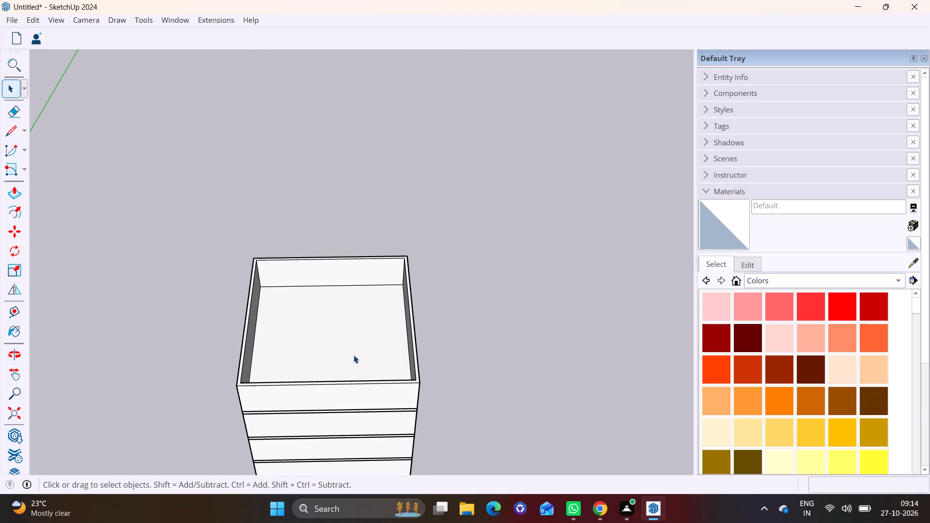
{"action": "scroll", "coordinate": [354, 355], "scroll_direction": "up", "scroll_amount": 6}
{"action": "middle_click", "coordinate": [345, 359]}
{"action": "scroll", "coordinate": [345, 358], "scroll_direction": "up", "scroll_amount": 1, "text": "shift"}
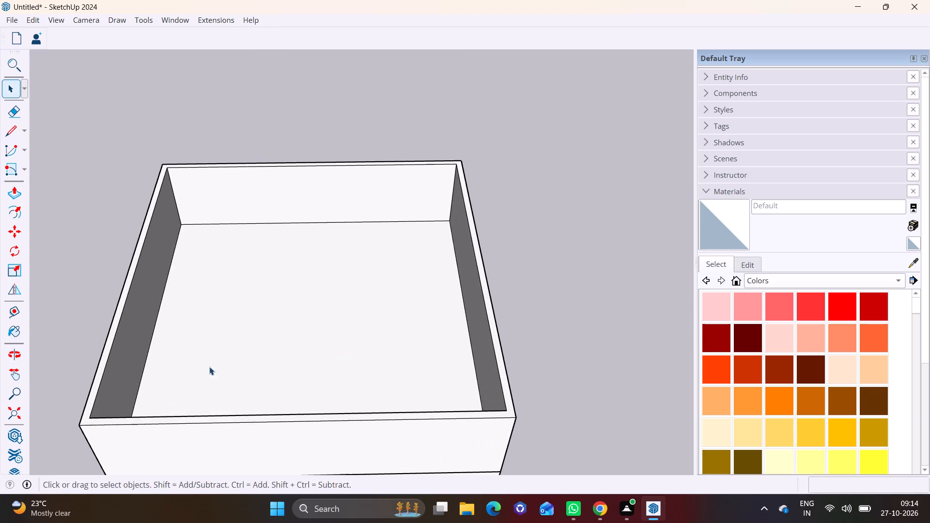
{"action": "left_click", "coordinate": [25, 169]}
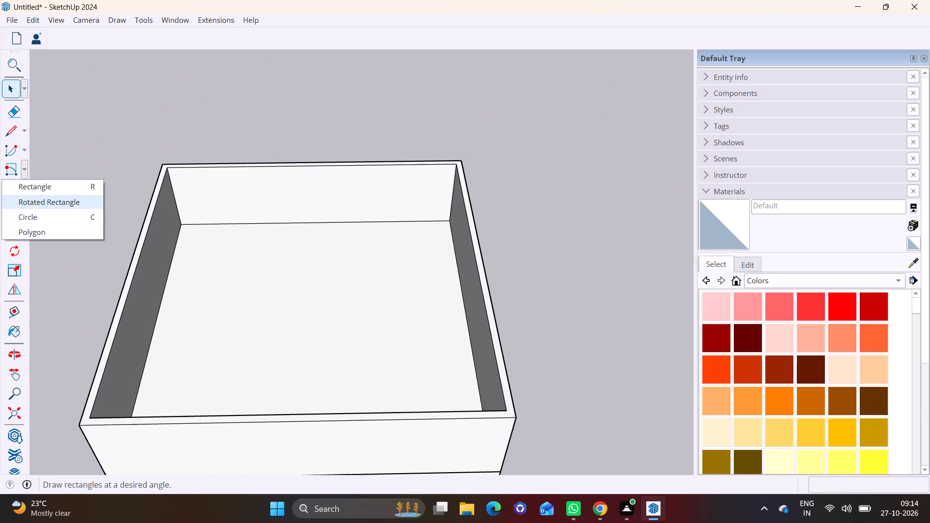
{"action": "left_click", "coordinate": [40, 202]}
{"action": "left_click", "coordinate": [164, 161]}
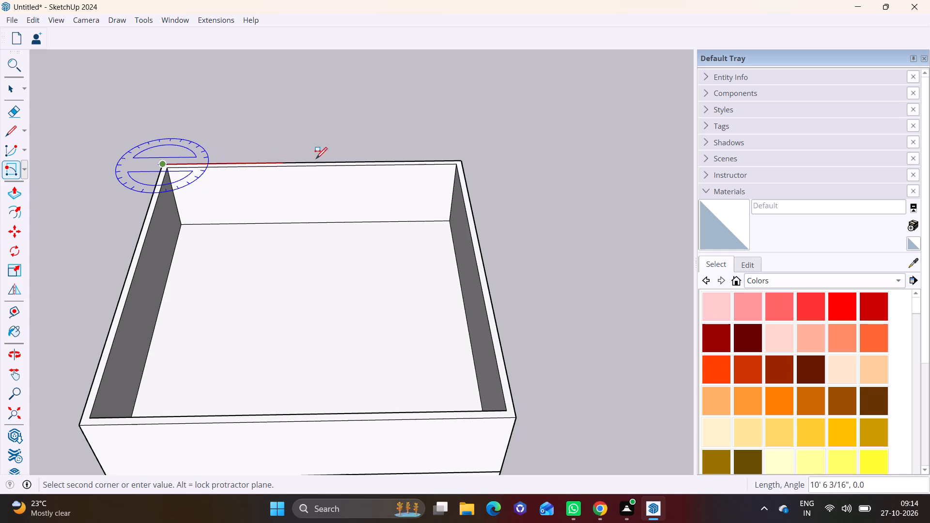
{"action": "left_click", "coordinate": [461, 160]}
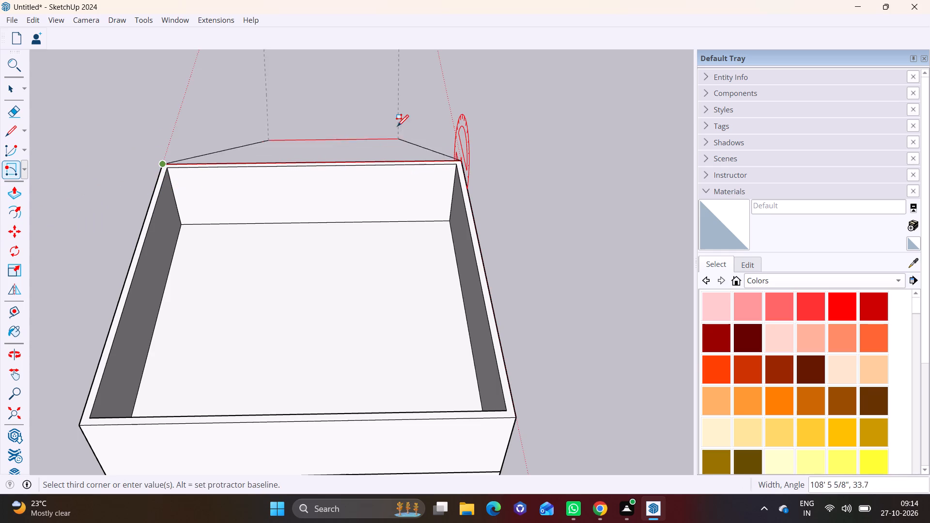
{"action": "middle_click_drag", "start_coordinate": [388, 235], "coordinate": [289, 152]}
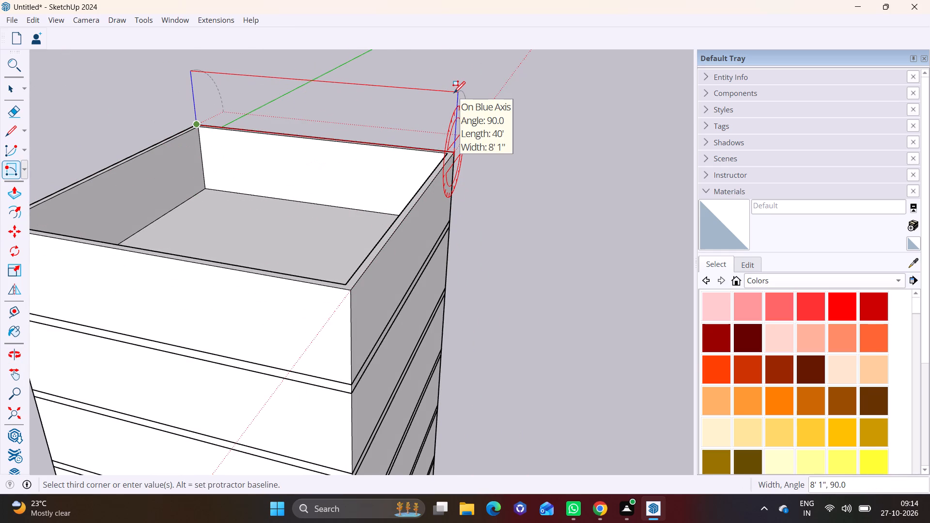
{"action": "type", "text": "1'"}
{"action": "key", "text": "Return"}
{"action": "key", "text": "space"}
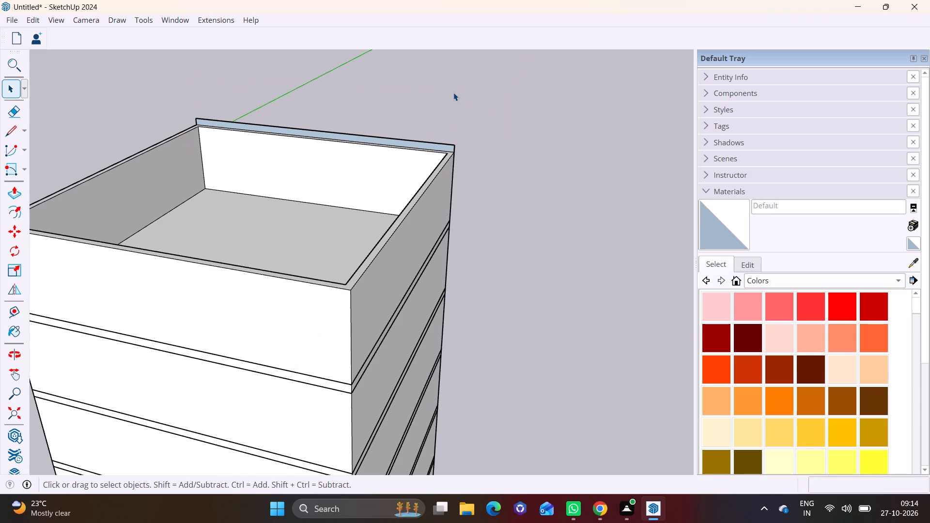
Make the 1' high strip on the back wall, with its edges, into a group.
{"action": "double_click", "coordinate": [430, 145]}
{"action": "right_click", "coordinate": [430, 145]}
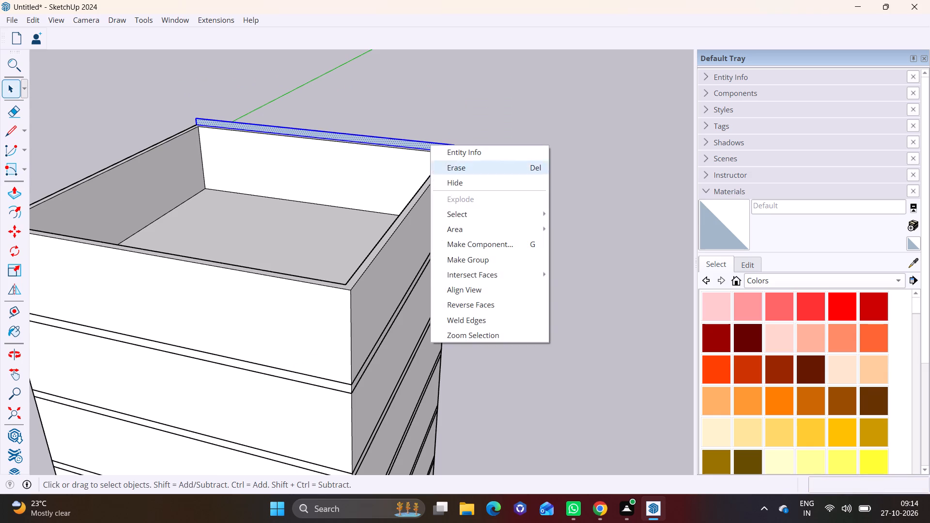
{"action": "left_click", "coordinate": [461, 261]}
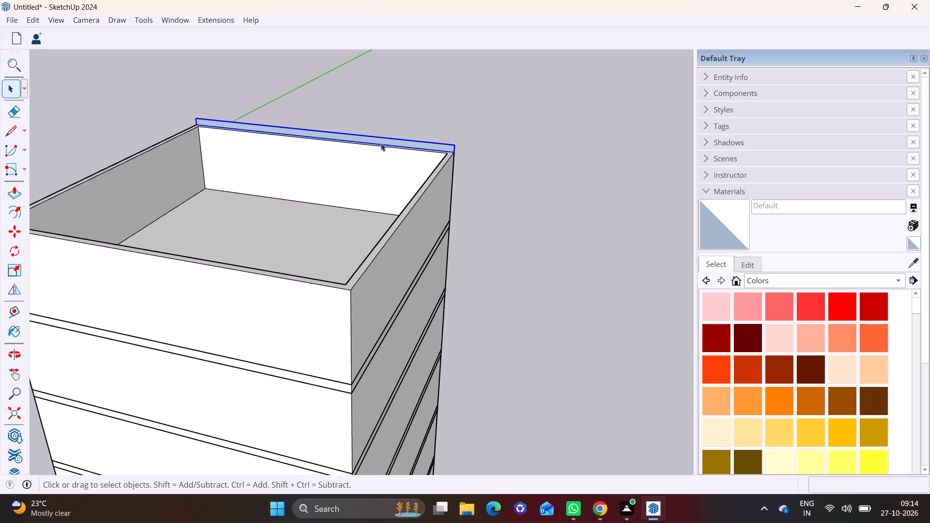
Inside the strip group, Push/Pull the face forward to the front wall's outer face to form a roof slab, and exit the group.
{"action": "triple_click", "coordinate": [382, 142]}
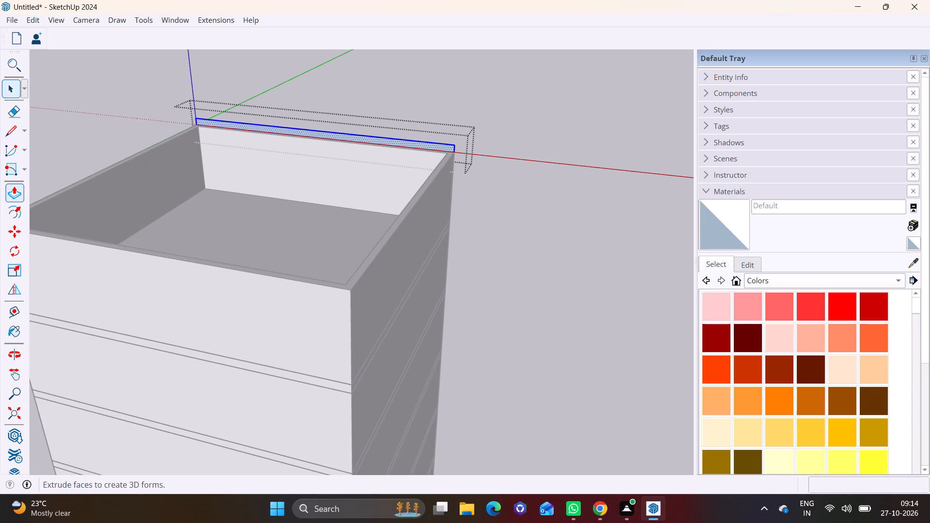
{"action": "left_click", "coordinate": [10, 191]}
{"action": "left_click", "coordinate": [393, 139]}
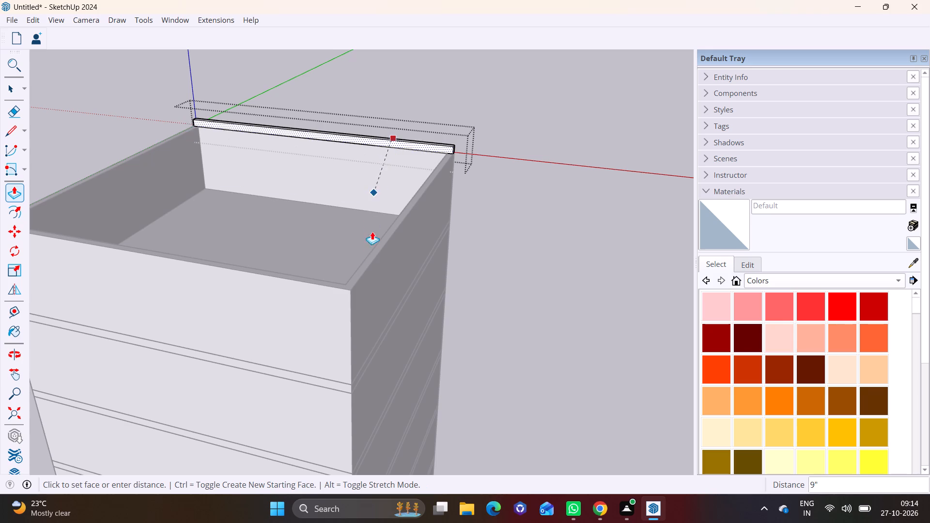
{"action": "left_click", "coordinate": [351, 313]}
{"action": "key", "text": "space"}
{"action": "left_click", "coordinate": [486, 323]}
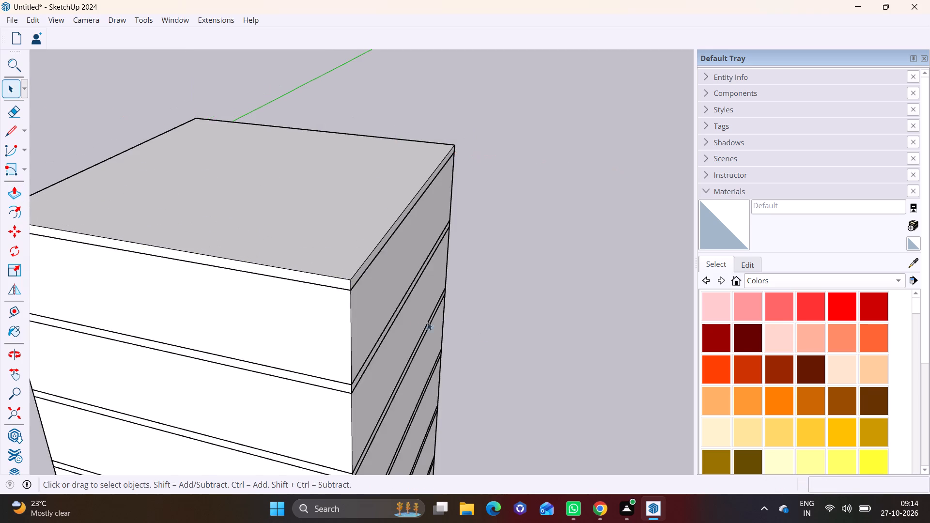
Examine the roofed tower from all around, checking the roof slab, storey joints and base.
{"action": "scroll", "coordinate": [396, 345], "scroll_direction": "down", "scroll_amount": 11}
{"action": "middle_click_drag", "start_coordinate": [360, 364], "coordinate": [380, 216], "text": "shift"}
{"action": "middle_click_drag", "start_coordinate": [395, 288], "coordinate": [375, 189]}
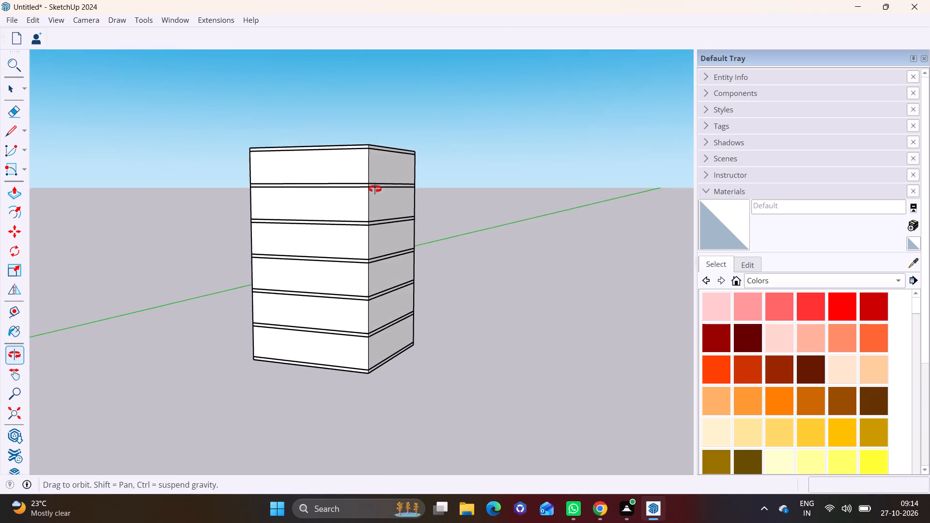
{"action": "middle_click_drag", "start_coordinate": [375, 189], "coordinate": [379, 204]}
{"action": "scroll", "coordinate": [366, 228], "scroll_direction": "up", "scroll_amount": 5}
{"action": "middle_click_drag", "start_coordinate": [358, 245], "coordinate": [398, 235]}
{"action": "middle_click_drag", "start_coordinate": [409, 252], "coordinate": [357, 231]}
{"action": "middle_click_drag", "start_coordinate": [345, 261], "coordinate": [314, 261]}
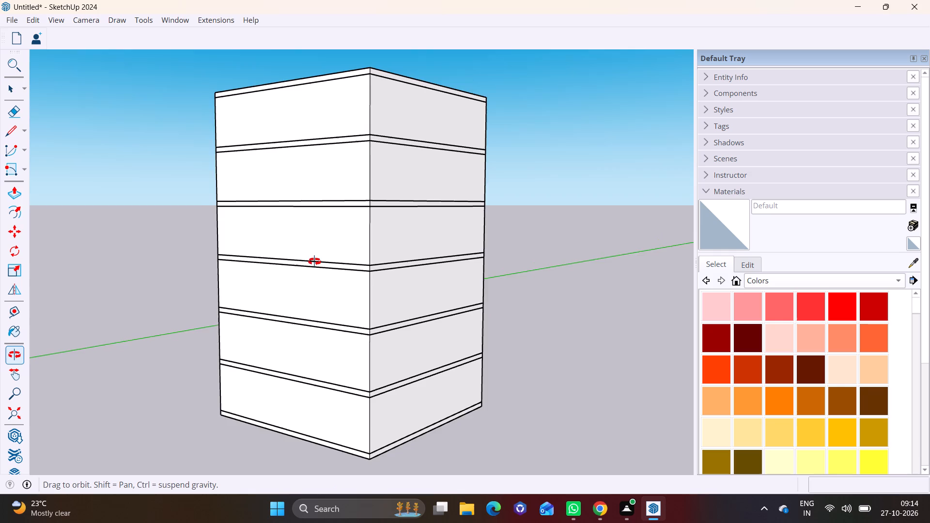
{"action": "middle_click_drag", "start_coordinate": [314, 261], "coordinate": [272, 271]}
{"action": "scroll", "coordinate": [272, 271], "scroll_direction": "down", "scroll_amount": 5}
{"action": "middle_click_drag", "start_coordinate": [272, 271], "coordinate": [273, 274], "text": "shift"}
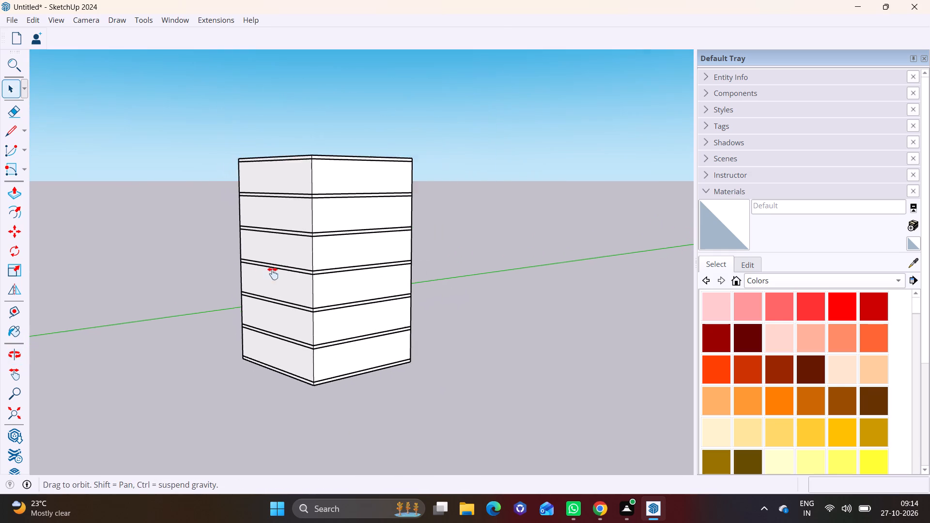
{"action": "middle_click_drag", "start_coordinate": [273, 274], "coordinate": [277, 310], "text": "shift"}
{"action": "scroll", "coordinate": [278, 309], "scroll_direction": "down", "scroll_amount": 2}
{"action": "middle_click_drag", "start_coordinate": [328, 331], "coordinate": [361, 321]}
{"action": "scroll", "coordinate": [329, 333], "scroll_direction": "up", "scroll_amount": 4}
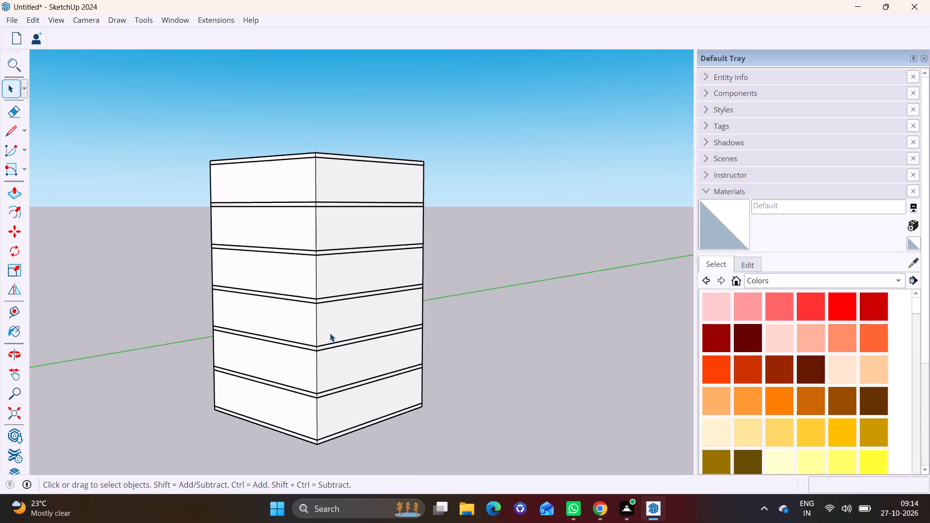
{"action": "scroll", "coordinate": [330, 333], "scroll_direction": "up", "scroll_amount": 4}
{"action": "middle_click_drag", "start_coordinate": [318, 325], "coordinate": [336, 286], "text": "shift"}
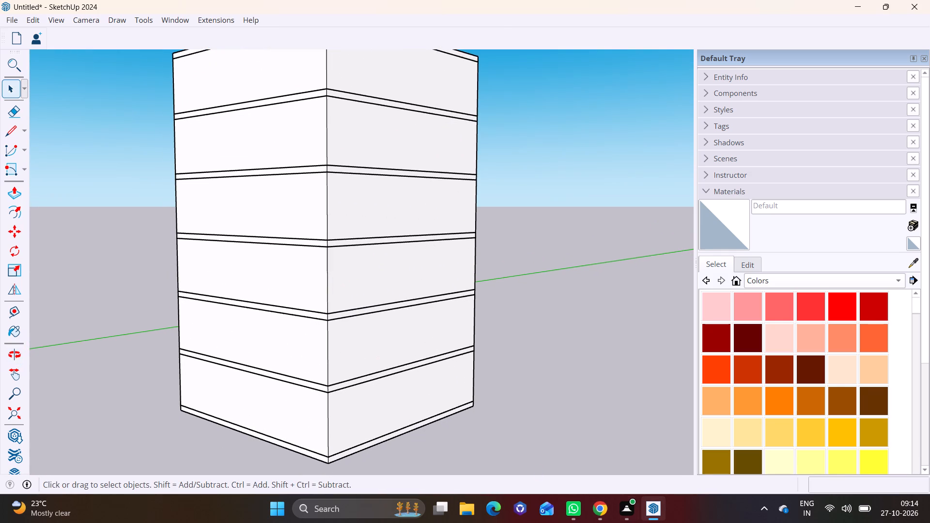
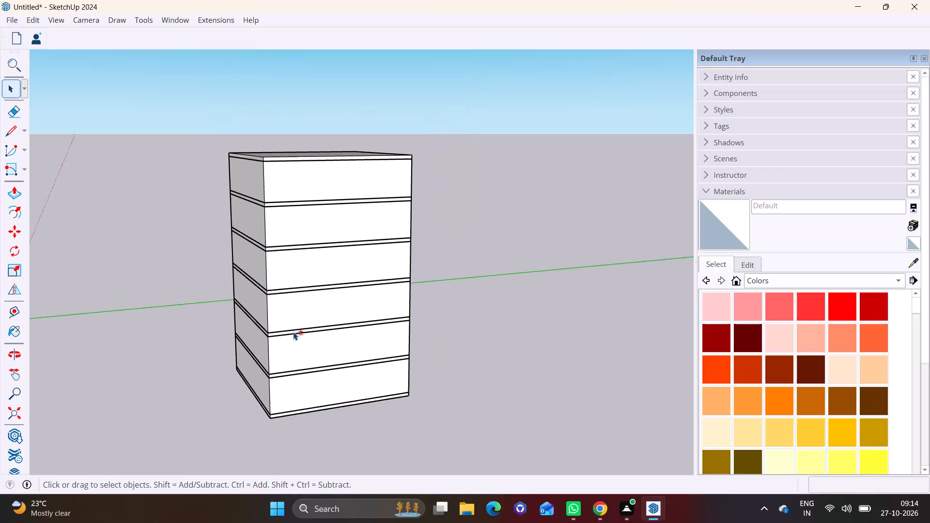
Draw a rectangle about 6'5" high and 2'3" wide on the ground-storey wall, starting on the tower's corner edge just above the base slab.
{"action": "middle_click_drag", "start_coordinate": [293, 332], "coordinate": [305, 364], "text": "shift"}
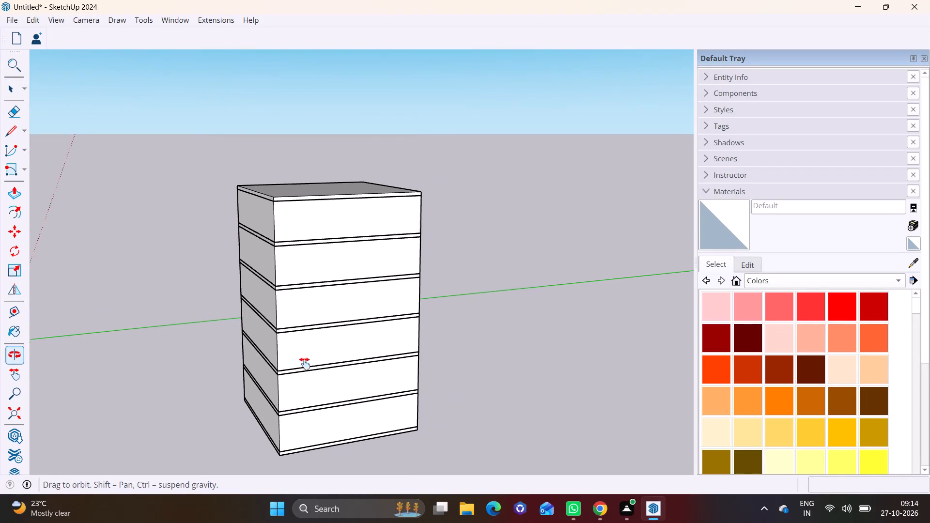
{"action": "middle_click_drag", "start_coordinate": [305, 364], "coordinate": [305, 360], "text": "shift"}
{"action": "left_click", "coordinate": [25, 169]}
{"action": "left_click", "coordinate": [23, 186]}
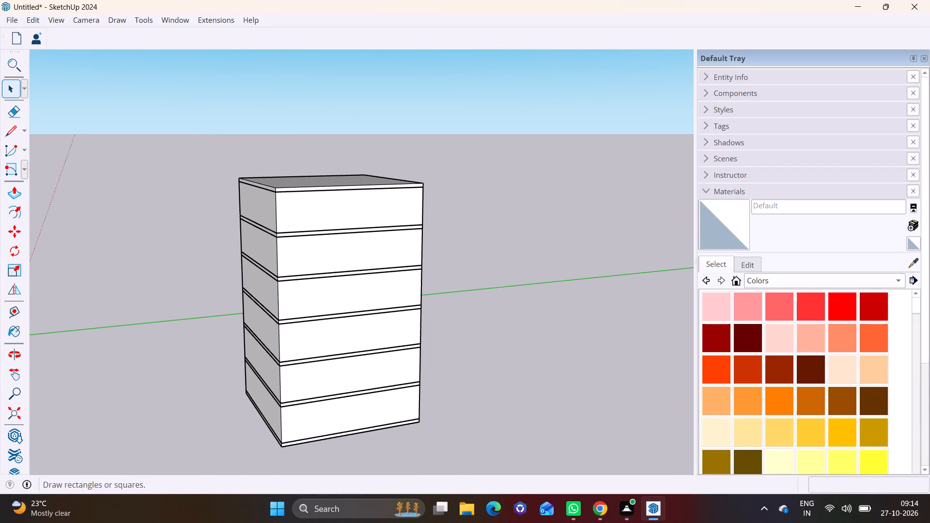
{"action": "middle_click_drag", "start_coordinate": [314, 377], "coordinate": [395, 359]}
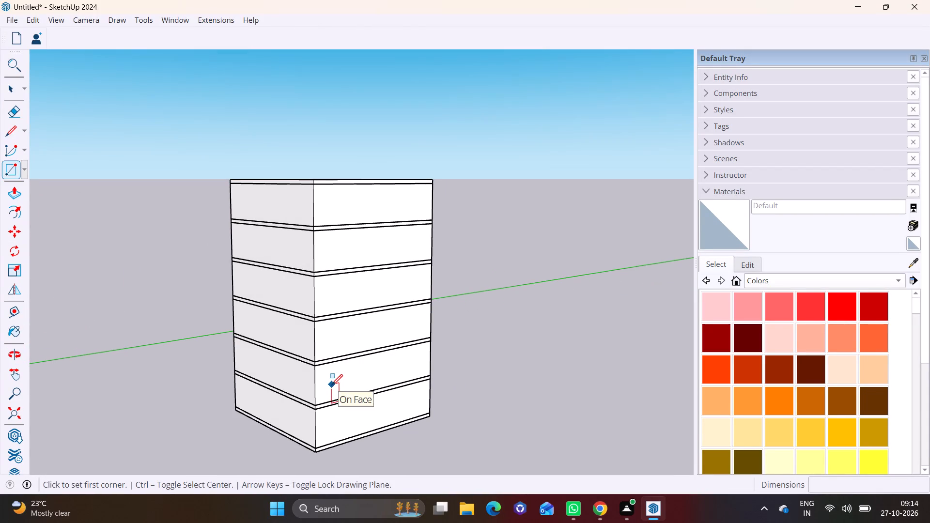
{"action": "middle_click_drag", "start_coordinate": [332, 385], "coordinate": [335, 321], "text": "shift"}
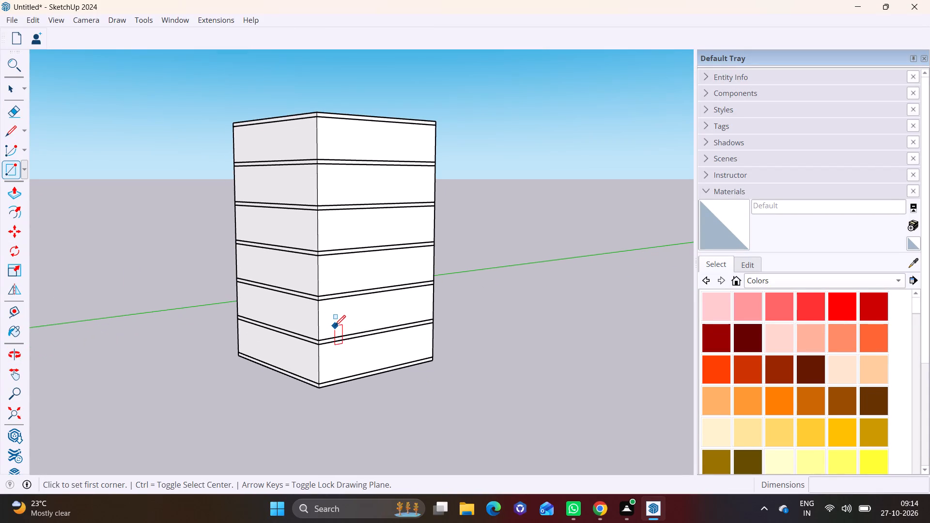
{"action": "middle_click_drag", "start_coordinate": [335, 326], "coordinate": [390, 328]}
{"action": "scroll", "coordinate": [371, 363], "scroll_direction": "up", "scroll_amount": 10}
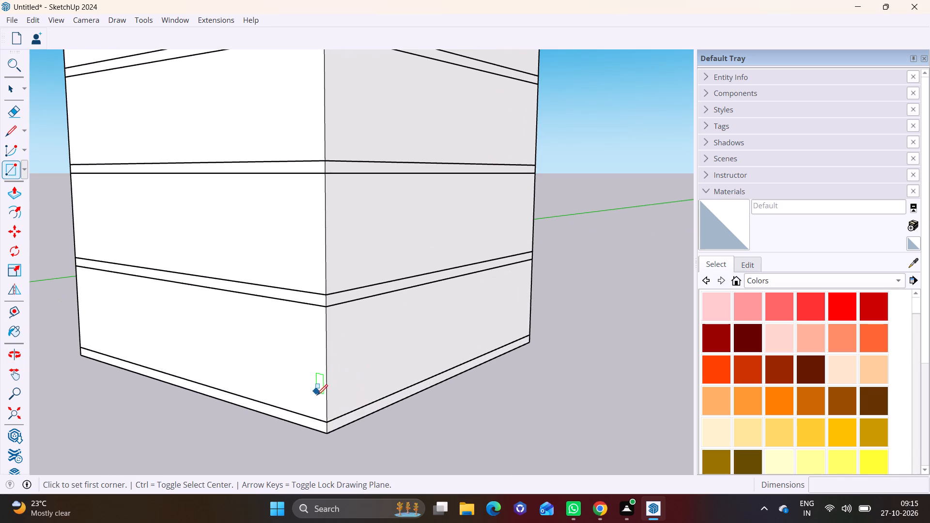
{"action": "left_click", "coordinate": [326, 410]}
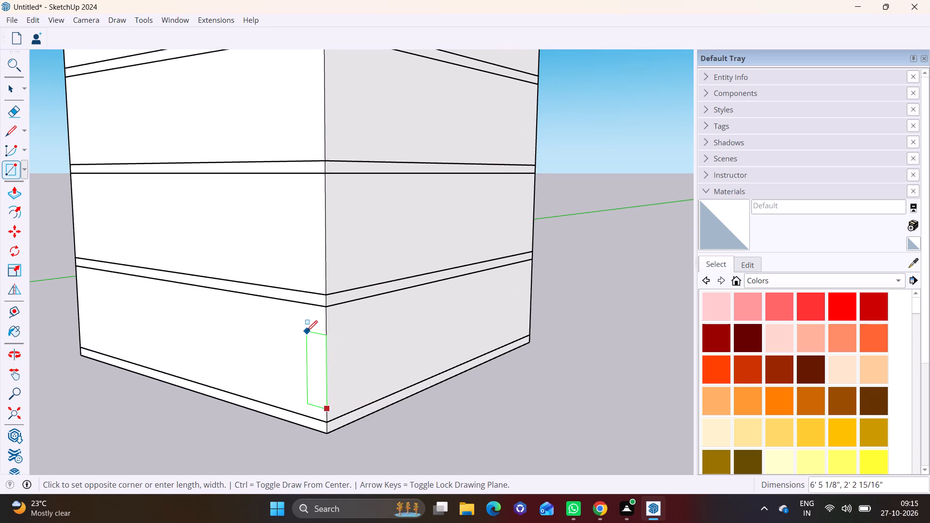
{"action": "left_click", "coordinate": [307, 331]}
Push/Pull the corner rectangle 7" outward from the wall.
{"action": "key", "text": "space"}
{"action": "left_click", "coordinate": [312, 354]}
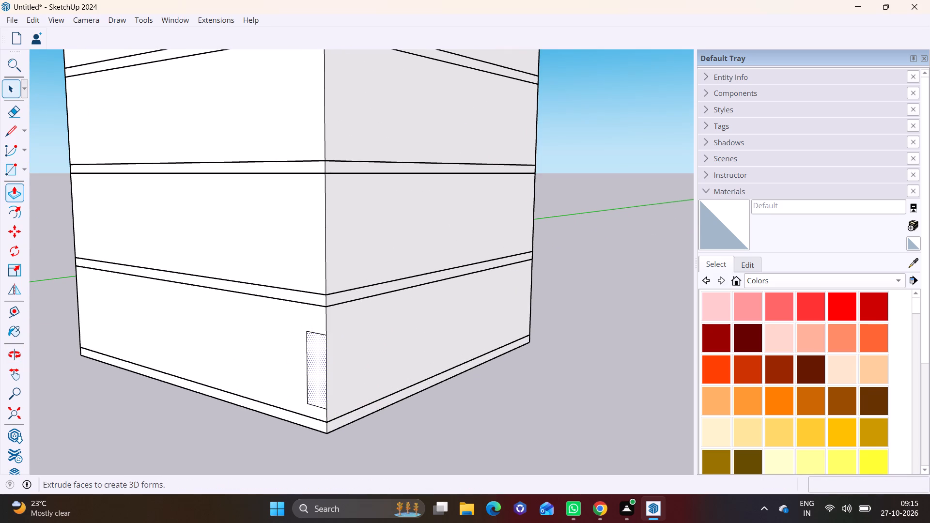
{"action": "left_click", "coordinate": [15, 191]}
{"action": "left_click", "coordinate": [317, 378]}
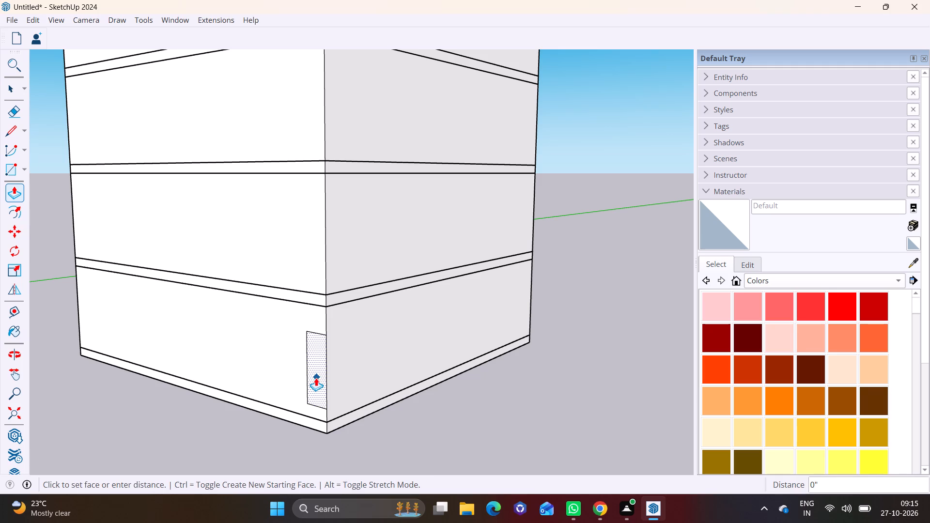
{"action": "left_click", "coordinate": [312, 378]}
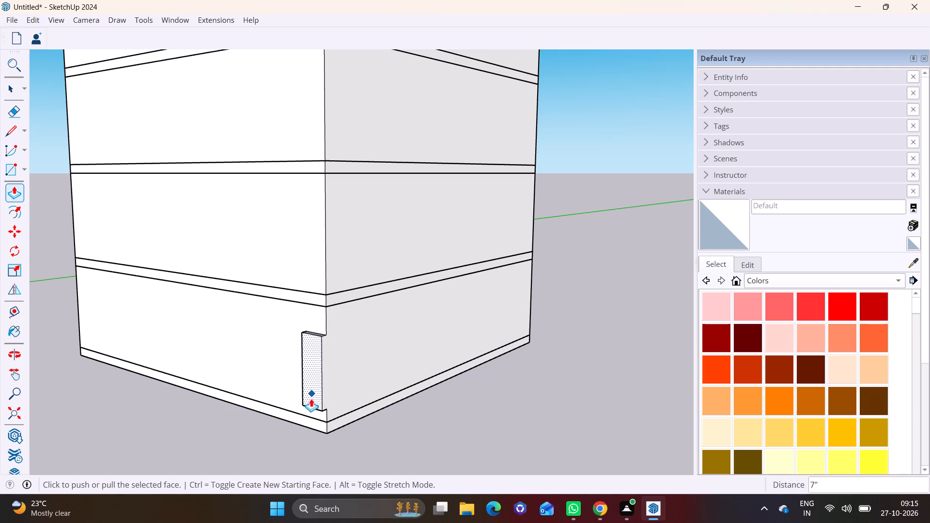
Push/Pull the underside of the projecting corner strip down past the base slab's top to the bottom of the tower.
{"action": "scroll", "coordinate": [331, 393], "scroll_direction": "up", "scroll_amount": 3}
{"action": "middle_click_drag", "start_coordinate": [294, 410], "coordinate": [326, 285]}
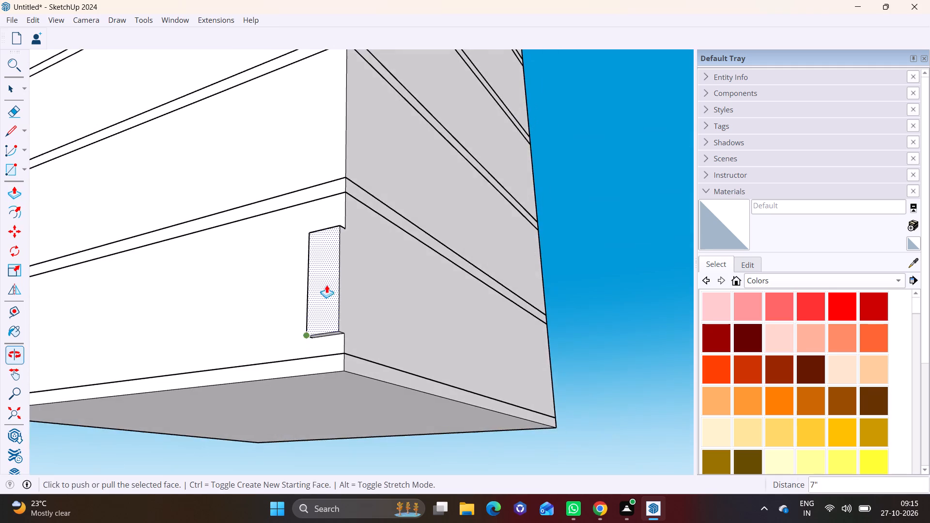
{"action": "scroll", "coordinate": [321, 369], "scroll_direction": "up", "scroll_amount": 6}
{"action": "middle_click_drag", "start_coordinate": [324, 362], "coordinate": [367, 282]}
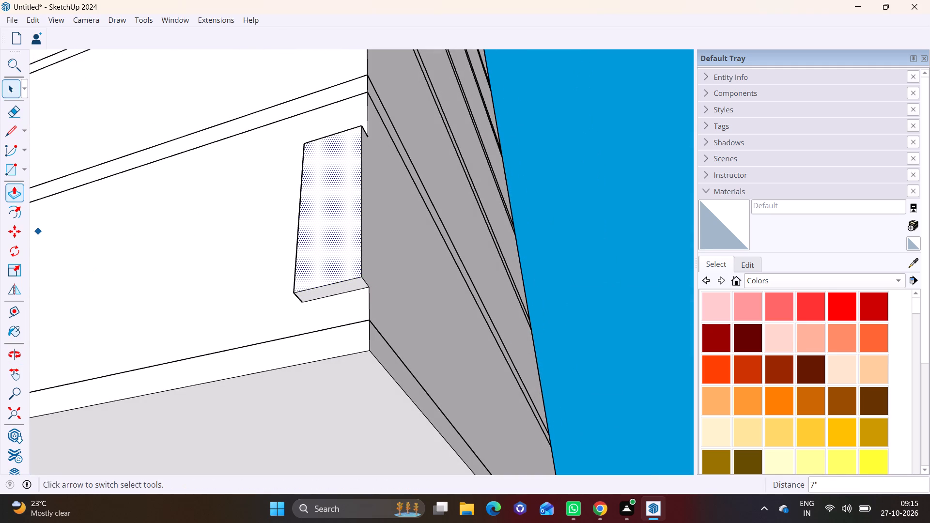
{"action": "left_click", "coordinate": [10, 84]}
{"action": "left_click", "coordinate": [336, 288]}
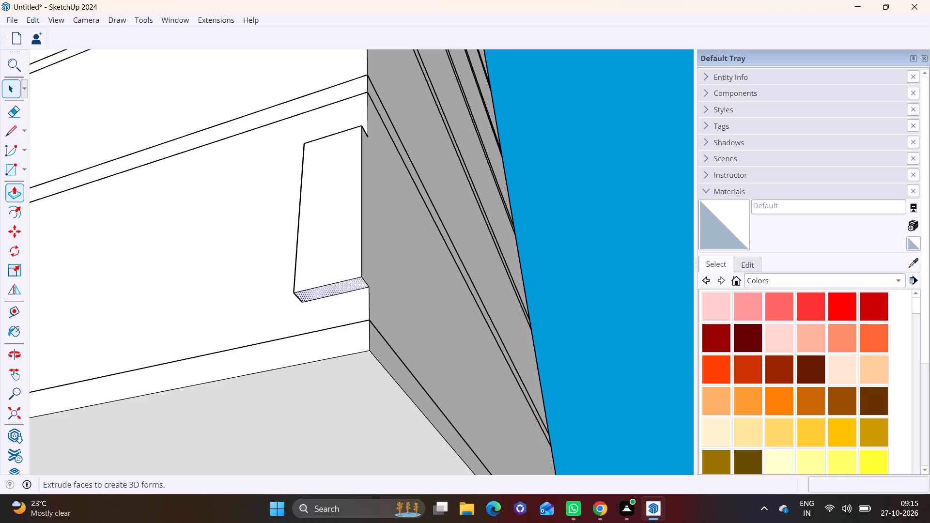
{"action": "left_click", "coordinate": [18, 190]}
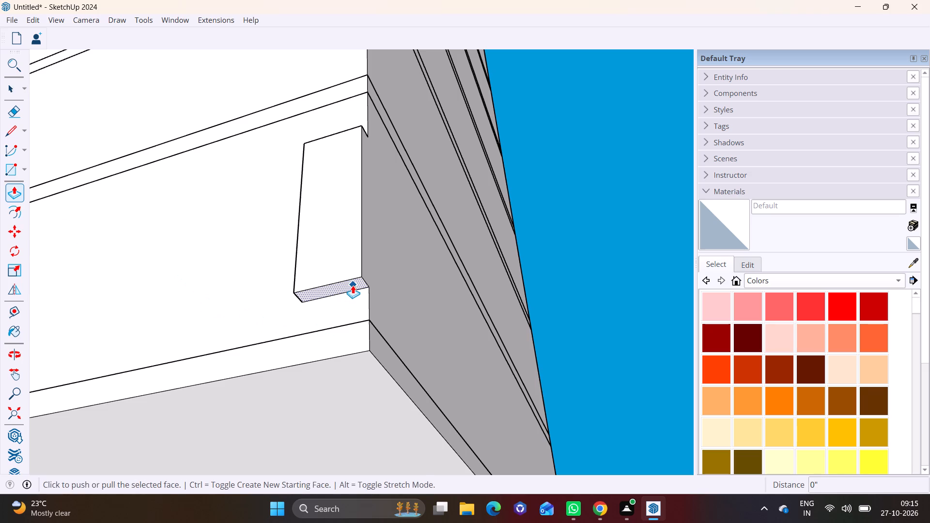
{"action": "left_click", "coordinate": [353, 285]}
{"action": "left_click", "coordinate": [350, 354]}
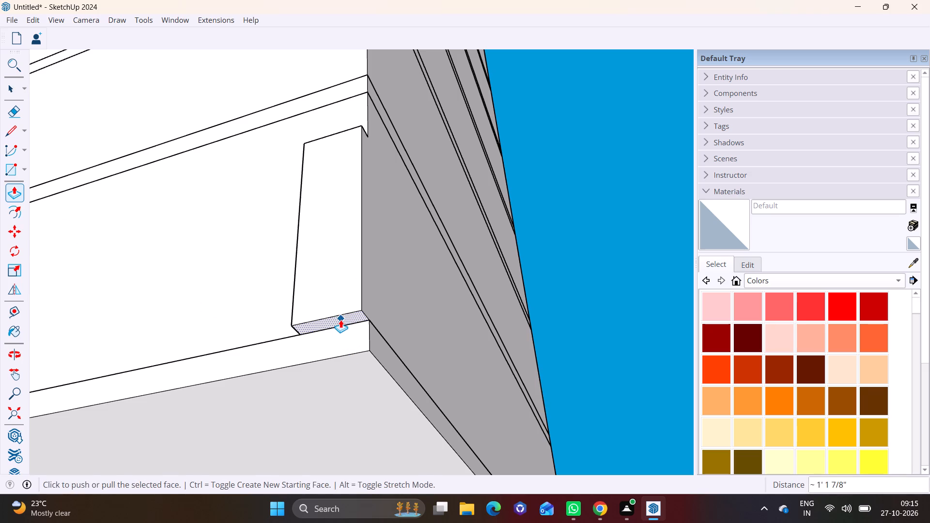
{"action": "left_click", "coordinate": [341, 320]}
{"action": "left_click_drag", "start_coordinate": [387, 374], "coordinate": [392, 374]}
Draw a vertical line about 7'7" long along the tower corner, from the strip's top to the base slab's top edge.
{"action": "middle_click_drag", "start_coordinate": [374, 198], "coordinate": [206, 380]}
{"action": "left_click", "coordinate": [10, 132]}
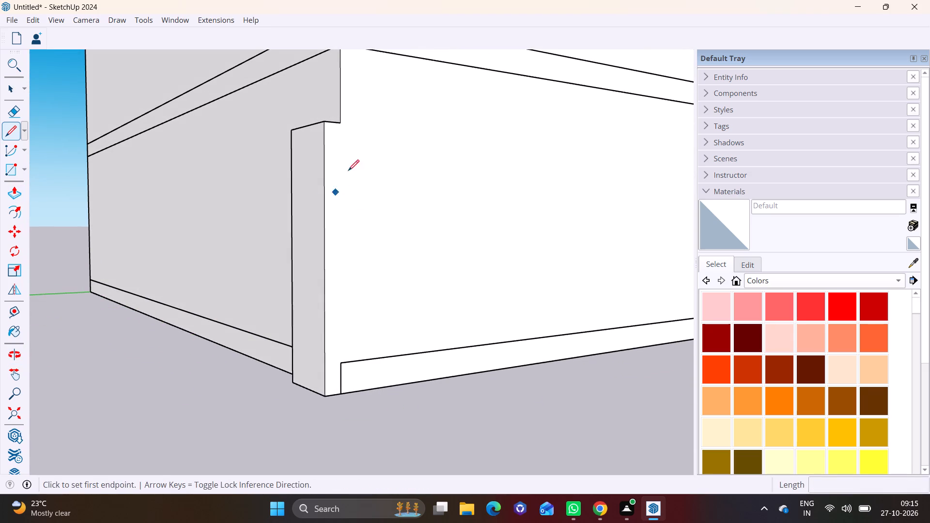
{"action": "left_click", "coordinate": [341, 122]}
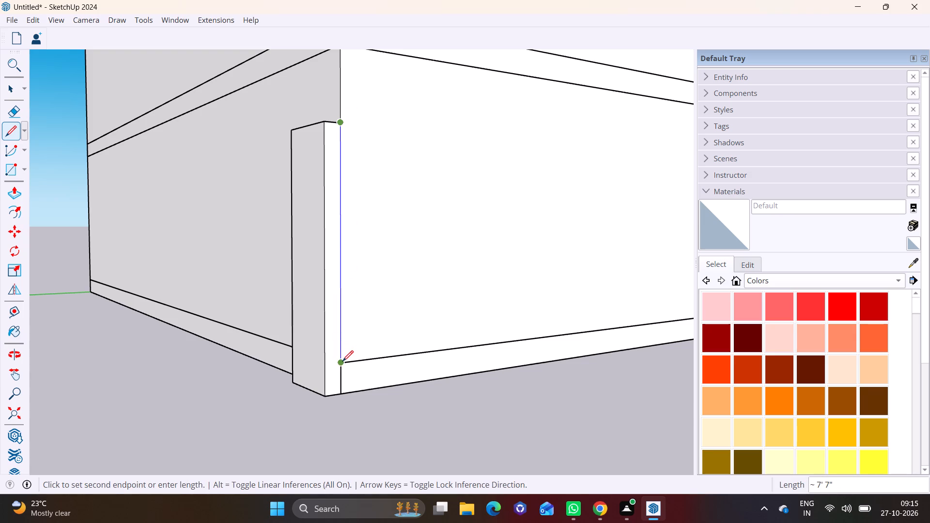
{"action": "left_click", "coordinate": [342, 361]}
{"action": "key", "text": "space"}
{"action": "left_click", "coordinate": [376, 408]}
Push/Pull the corner strip's top face up about 2'5" to the underside of the slab above the ground storey.
{"action": "scroll", "coordinate": [369, 334], "scroll_direction": "down", "scroll_amount": 3}
{"action": "middle_click_drag", "start_coordinate": [333, 278], "coordinate": [326, 434], "text": "shift"}
{"action": "middle_click_drag", "start_coordinate": [331, 337], "coordinate": [335, 481]}
{"action": "scroll", "coordinate": [335, 377], "scroll_direction": "up", "scroll_amount": 8}
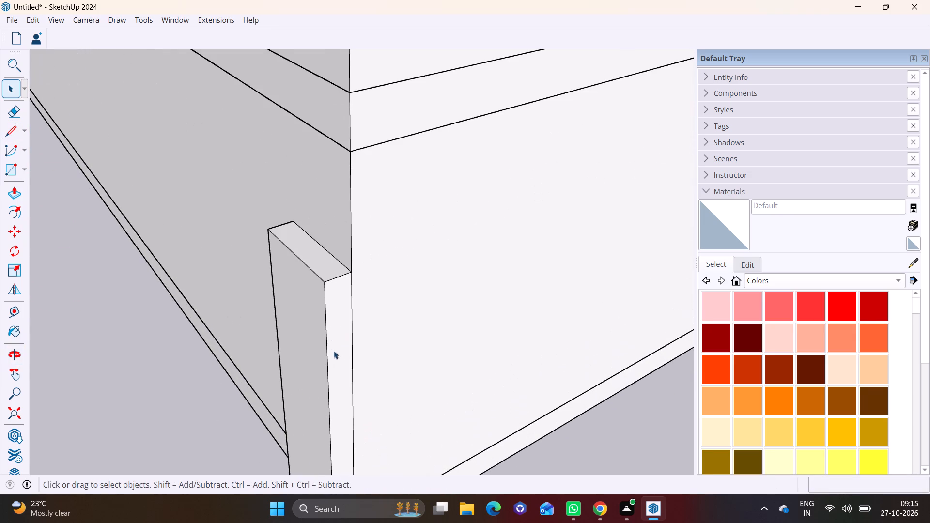
{"action": "left_click", "coordinate": [325, 269]}
{"action": "left_click", "coordinate": [15, 195]}
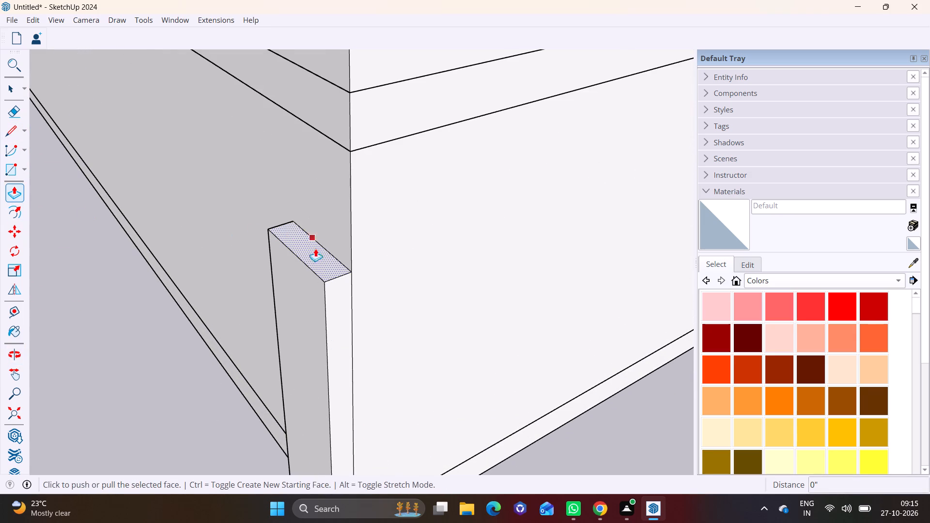
{"action": "left_click", "coordinate": [320, 260]}
{"action": "scroll", "coordinate": [321, 91], "scroll_direction": "down", "scroll_amount": 3}
{"action": "middle_click_drag", "start_coordinate": [326, 92], "coordinate": [316, 207], "text": "shift"}
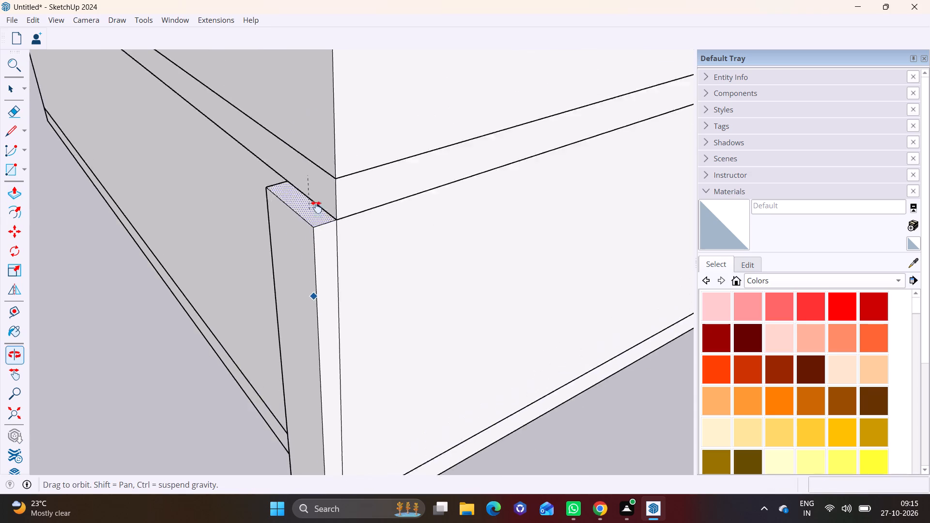
{"action": "middle_click_drag", "start_coordinate": [316, 207], "coordinate": [298, 346], "text": "shift"}
{"action": "left_click", "coordinate": [292, 370]}
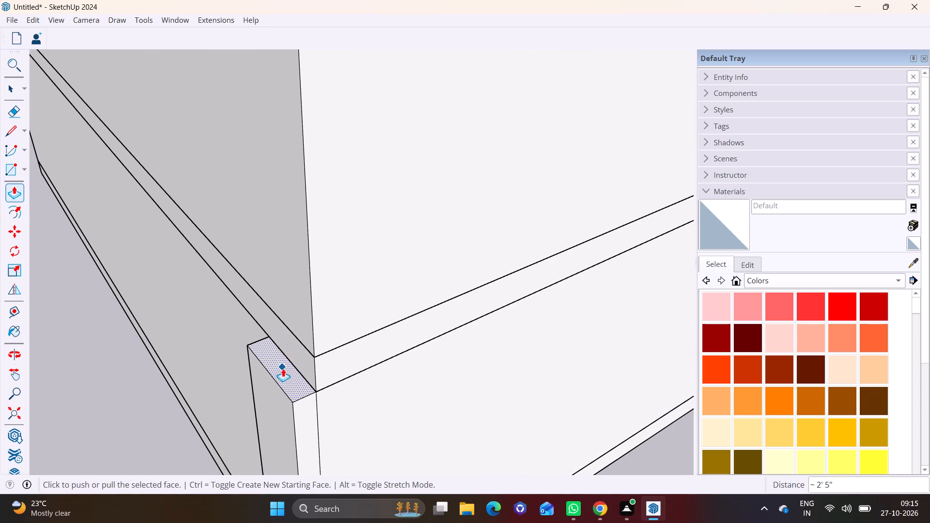
Push/Pull the corner strip's top face up another 56' to the roof slab's top, forming a full-height corner pillar.
{"action": "left_click", "coordinate": [283, 369]}
{"action": "scroll", "coordinate": [298, 193], "scroll_direction": "down", "scroll_amount": 11}
{"action": "middle_click_drag", "start_coordinate": [292, 181], "coordinate": [288, 215], "text": "shift"}
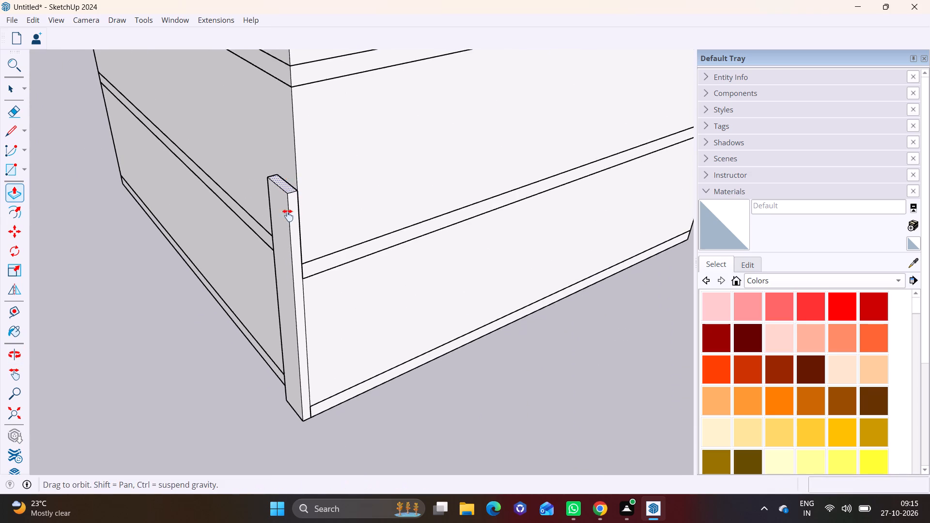
{"action": "middle_click_drag", "start_coordinate": [288, 215], "coordinate": [286, 340], "text": "shift"}
{"action": "scroll", "coordinate": [278, 126], "scroll_direction": "down", "scroll_amount": 6}
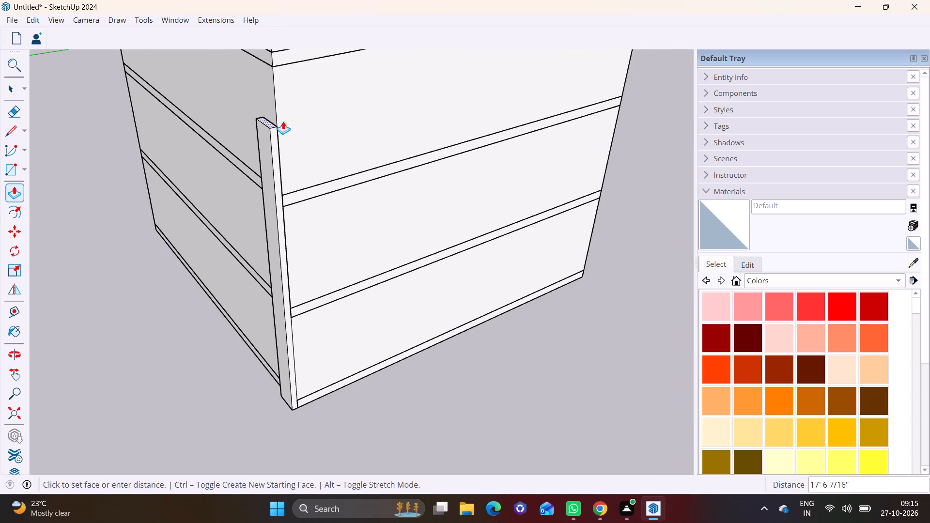
{"action": "middle_click_drag", "start_coordinate": [283, 121], "coordinate": [283, 501], "text": "shift"}
{"action": "scroll", "coordinate": [250, 211], "scroll_direction": "down", "scroll_amount": 6}
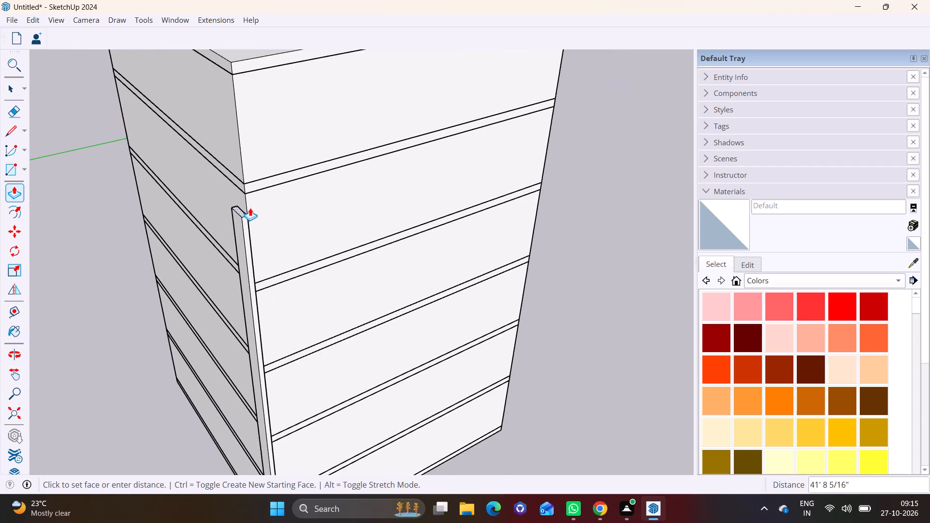
{"action": "middle_click_drag", "start_coordinate": [249, 206], "coordinate": [242, 454], "text": "shift"}
{"action": "scroll", "coordinate": [226, 363], "scroll_direction": "up", "scroll_amount": 4}
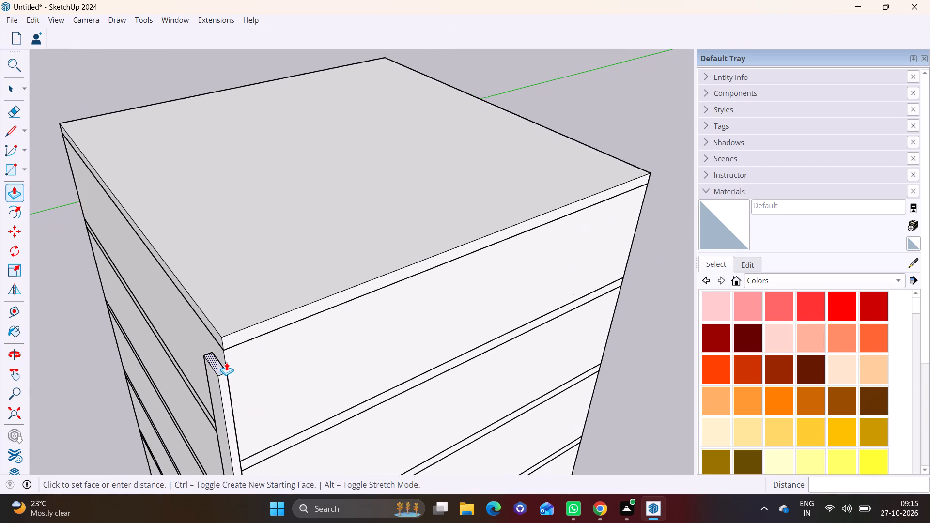
{"action": "scroll", "coordinate": [226, 362], "scroll_direction": "up", "scroll_amount": 3}
{"action": "left_click", "coordinate": [228, 321]}
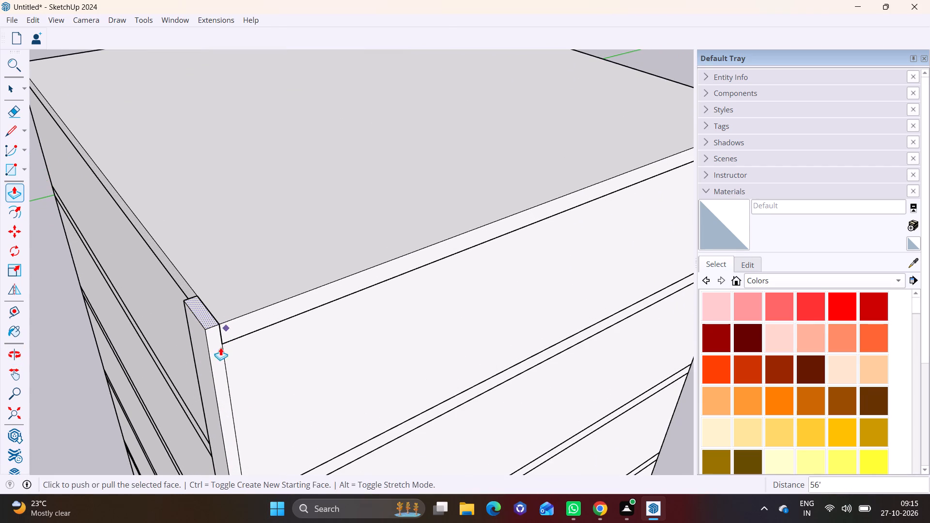
{"action": "key", "text": "space"}
{"action": "left_click", "coordinate": [87, 391]}
Examine the full-height corner pillar and the adjoining tower walls from several sides.
{"action": "scroll", "coordinate": [265, 392], "scroll_direction": "down", "scroll_amount": 4}
{"action": "middle_click_drag", "start_coordinate": [278, 394], "coordinate": [318, 196]}
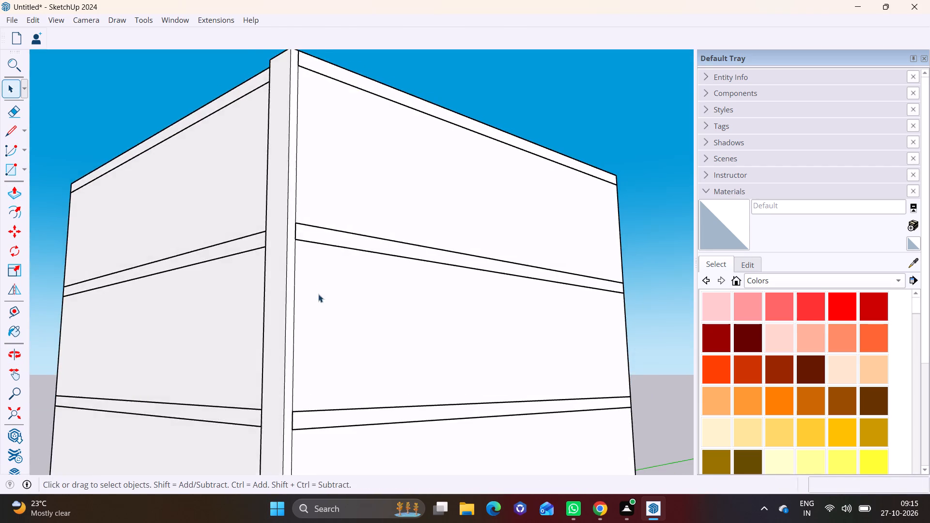
{"action": "scroll", "coordinate": [310, 337], "scroll_direction": "down", "scroll_amount": 7}
{"action": "scroll", "coordinate": [300, 411], "scroll_direction": "down", "scroll_amount": 3}
{"action": "middle_click_drag", "start_coordinate": [300, 411], "coordinate": [305, 340], "text": "shift"}
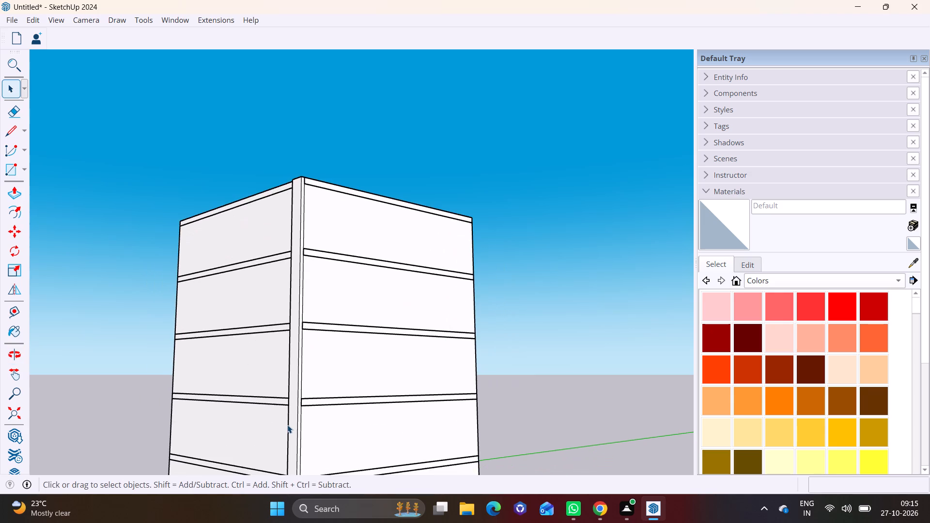
{"action": "scroll", "coordinate": [287, 427], "scroll_direction": "up", "scroll_amount": 3}
{"action": "scroll", "coordinate": [295, 434], "scroll_direction": "up", "scroll_amount": 1, "text": "shift"}
{"action": "middle_click_drag", "start_coordinate": [295, 434], "coordinate": [298, 369], "text": "shift"}
{"action": "middle_click_drag", "start_coordinate": [297, 409], "coordinate": [238, 418]}
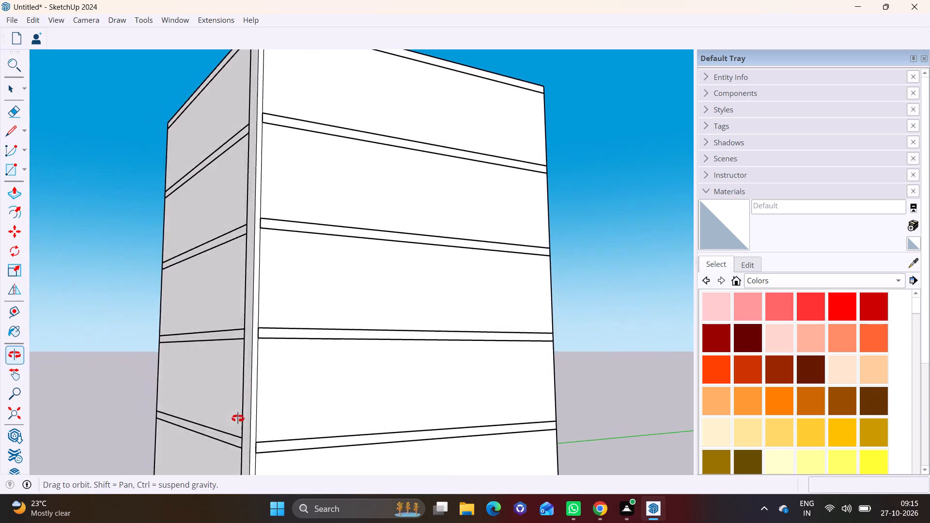
{"action": "middle_click_drag", "start_coordinate": [238, 418], "coordinate": [153, 458]}
{"action": "middle_click_drag", "start_coordinate": [314, 295], "coordinate": [331, 431], "text": "shift"}
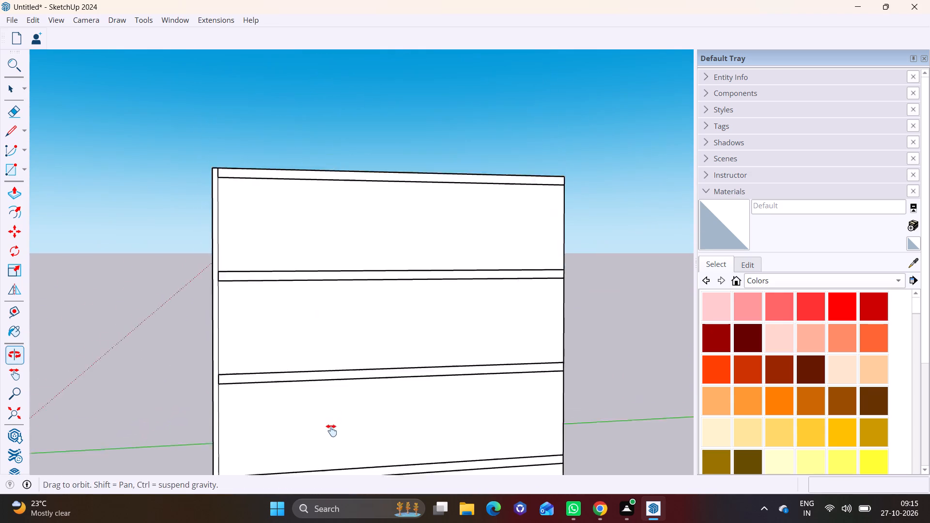
{"action": "middle_click_drag", "start_coordinate": [331, 431], "coordinate": [332, 432], "text": "shift"}
{"action": "middle_click_drag", "start_coordinate": [273, 355], "coordinate": [354, 384]}
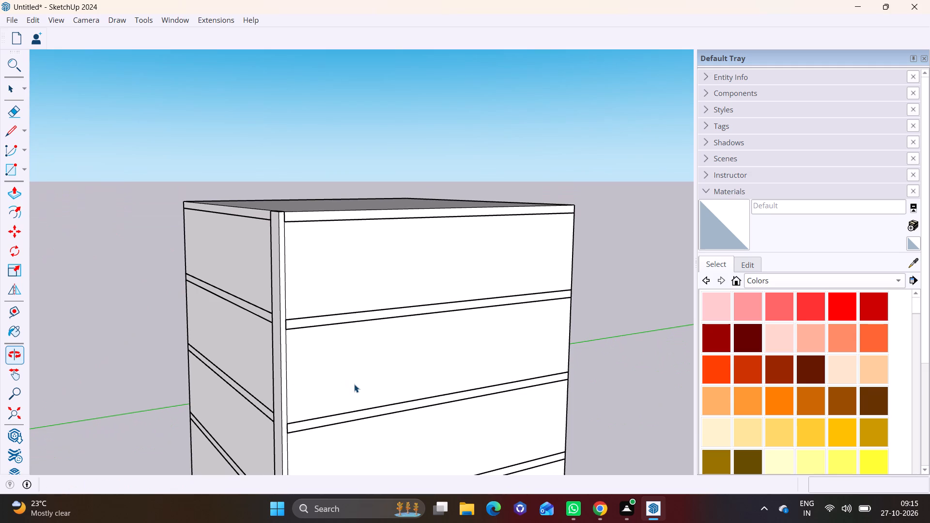
Push/Pull the corner pillar's narrow 7" side face about 1'6" outward beyond the adjoining wall.
{"action": "scroll", "coordinate": [302, 341], "scroll_direction": "up", "scroll_amount": 5}
{"action": "middle_click_drag", "start_coordinate": [365, 369], "coordinate": [164, 397]}
{"action": "middle_click_drag", "start_coordinate": [151, 372], "coordinate": [254, 331]}
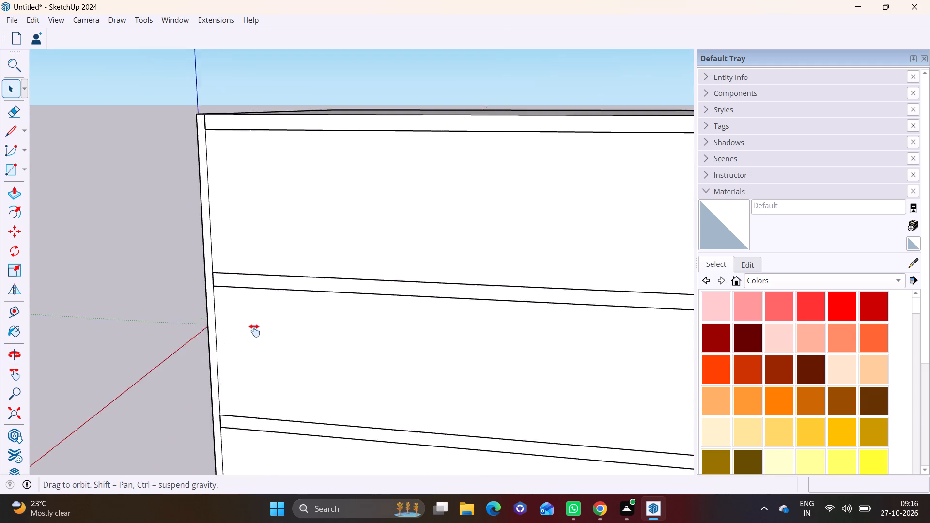
{"action": "middle_click_drag", "start_coordinate": [254, 331], "coordinate": [443, 257]}
{"action": "middle_click_drag", "start_coordinate": [438, 314], "coordinate": [410, 306]}
{"action": "scroll", "coordinate": [415, 308], "scroll_direction": "up", "scroll_amount": 3}
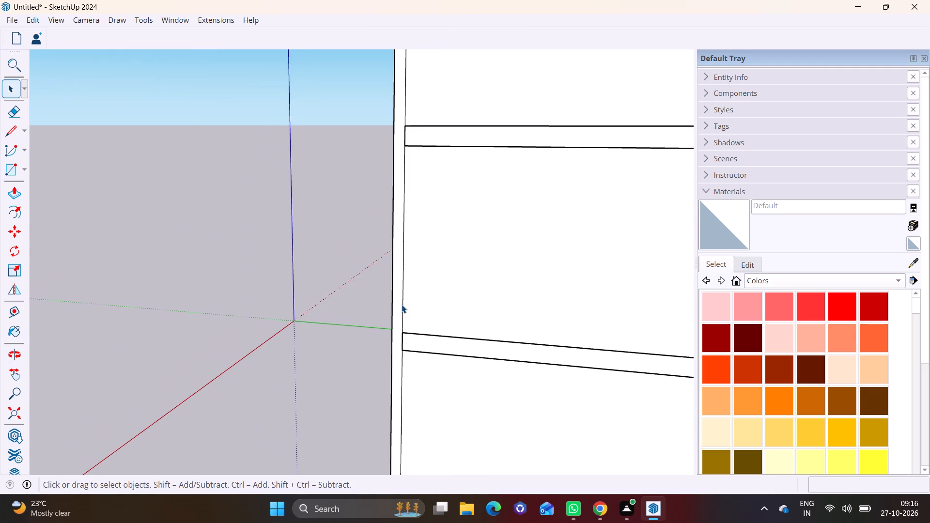
{"action": "left_click", "coordinate": [396, 308]}
{"action": "left_click", "coordinate": [15, 196]}
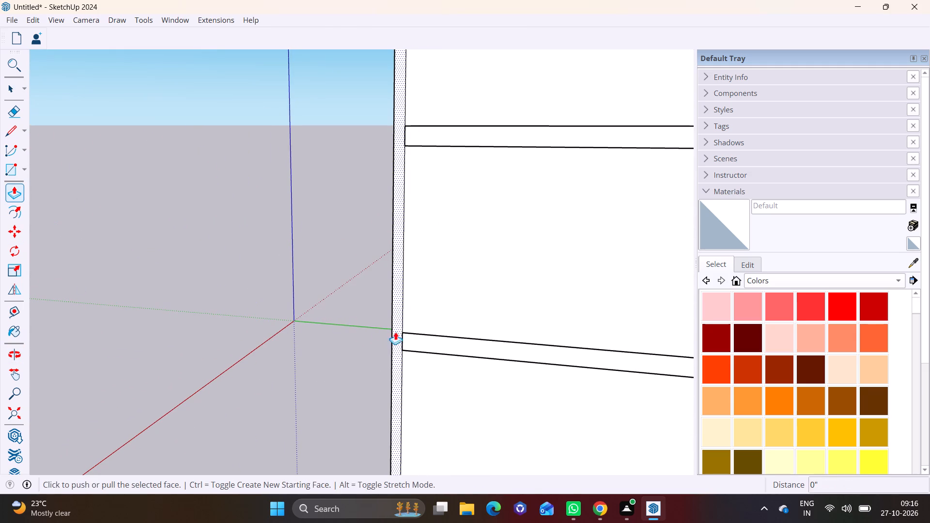
{"action": "left_click", "coordinate": [399, 336]}
{"action": "left_click", "coordinate": [388, 342]}
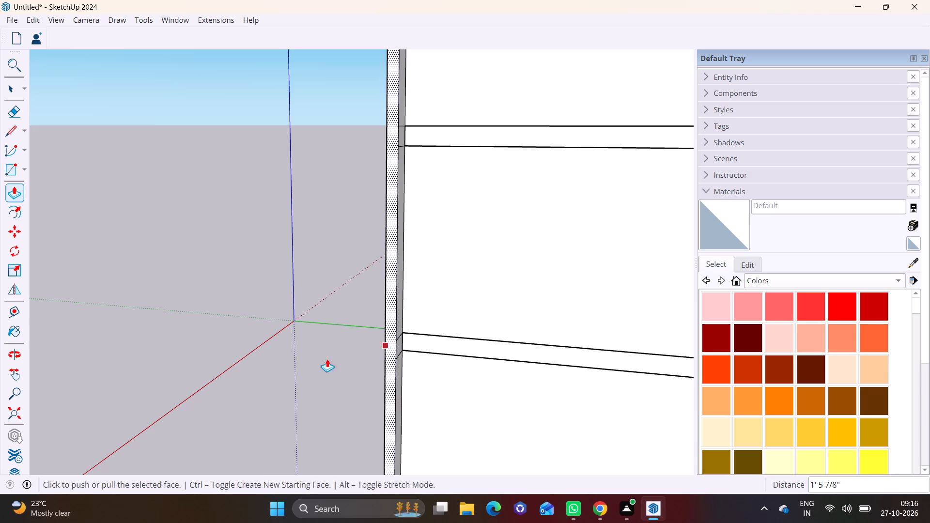
{"action": "key", "text": "space"}
{"action": "left_click", "coordinate": [266, 364]}
{"action": "middle_click_drag", "start_coordinate": [496, 388], "coordinate": [503, 388]}
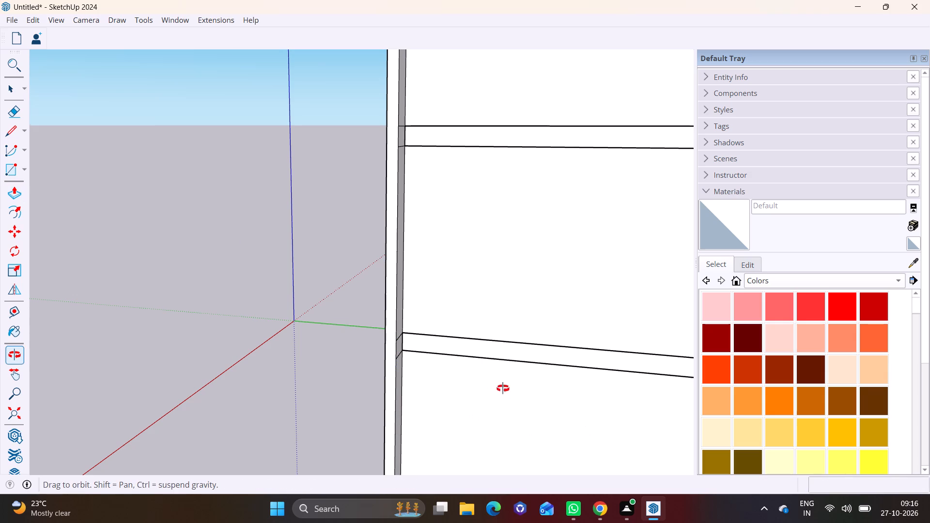
Push/Pull the corner pillar's narrow face on the other side about 7" outward beyond the adjoining tower wall.
{"action": "middle_click_drag", "start_coordinate": [503, 388], "coordinate": [668, 400]}
{"action": "scroll", "coordinate": [350, 368], "scroll_direction": "down", "scroll_amount": 1}
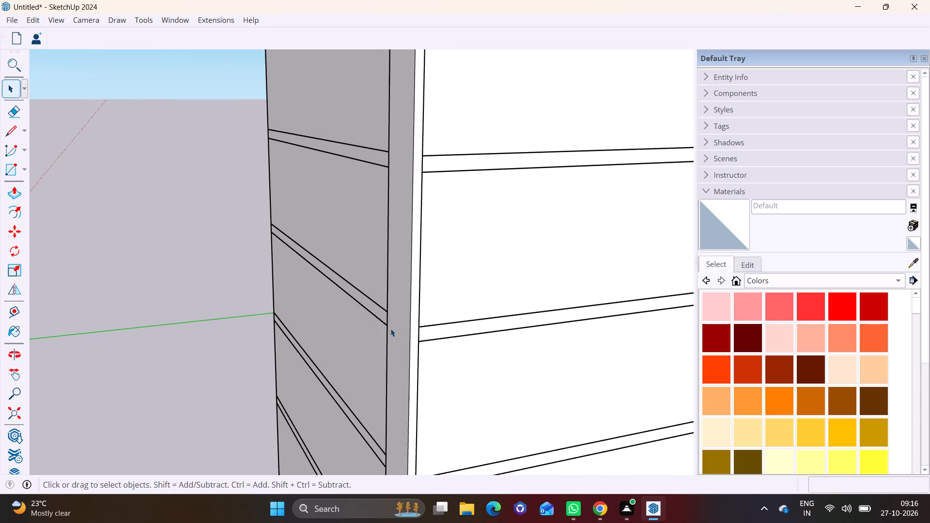
{"action": "left_click", "coordinate": [395, 328]}
{"action": "left_click", "coordinate": [12, 193]}
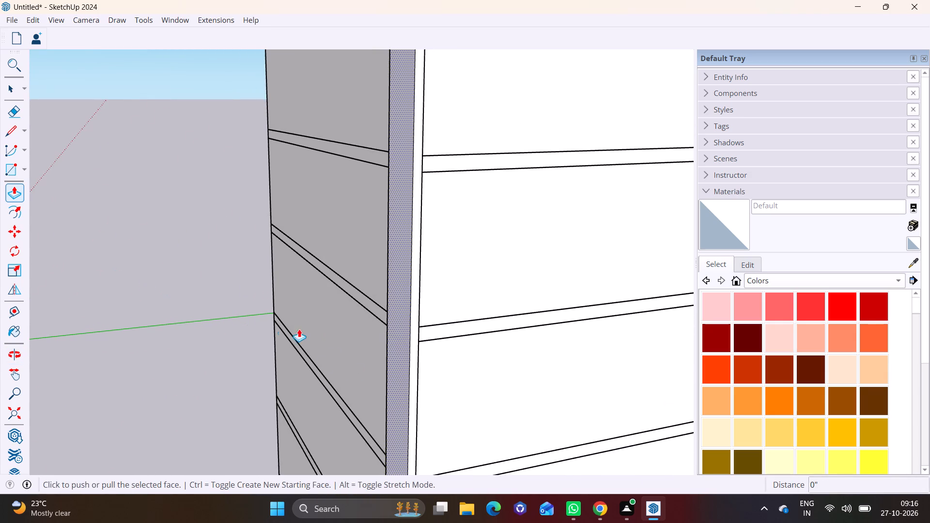
{"action": "left_click", "coordinate": [404, 333]}
{"action": "left_click", "coordinate": [395, 334]}
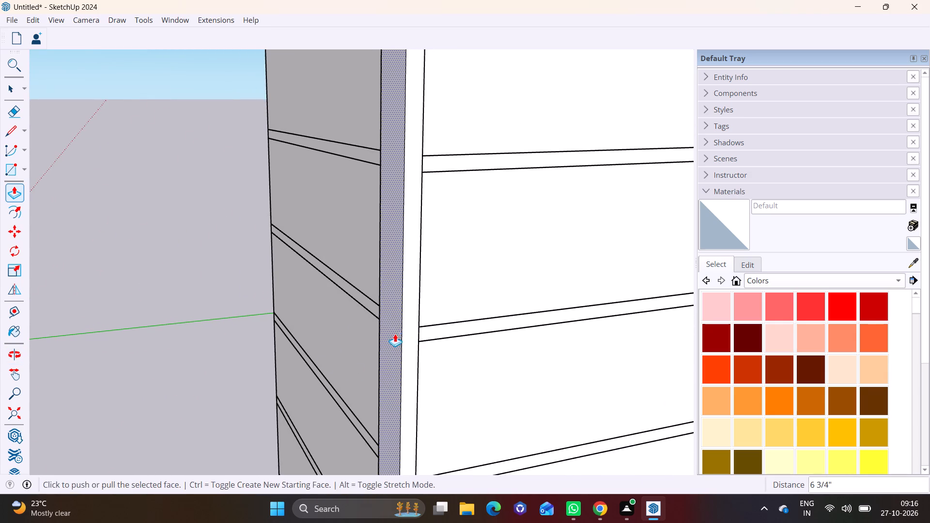
Push/Pull the pillar's inner side face, next to the storey walls, about 1'3" to narrow the pillar.
{"action": "middle_click_drag", "start_coordinate": [346, 349], "coordinate": [747, 418]}
{"action": "middle_click_drag", "start_coordinate": [596, 364], "coordinate": [421, 366]}
{"action": "middle_click_drag", "start_coordinate": [428, 350], "coordinate": [471, 344]}
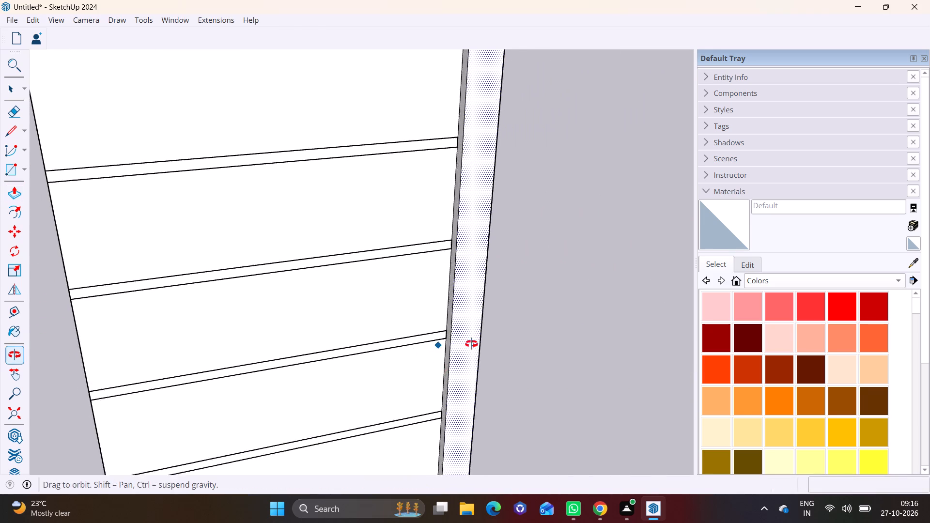
{"action": "middle_click_drag", "start_coordinate": [471, 344], "coordinate": [509, 338]}
{"action": "scroll", "coordinate": [486, 292], "scroll_direction": "up", "scroll_amount": 7}
{"action": "left_click", "coordinate": [8, 88]}
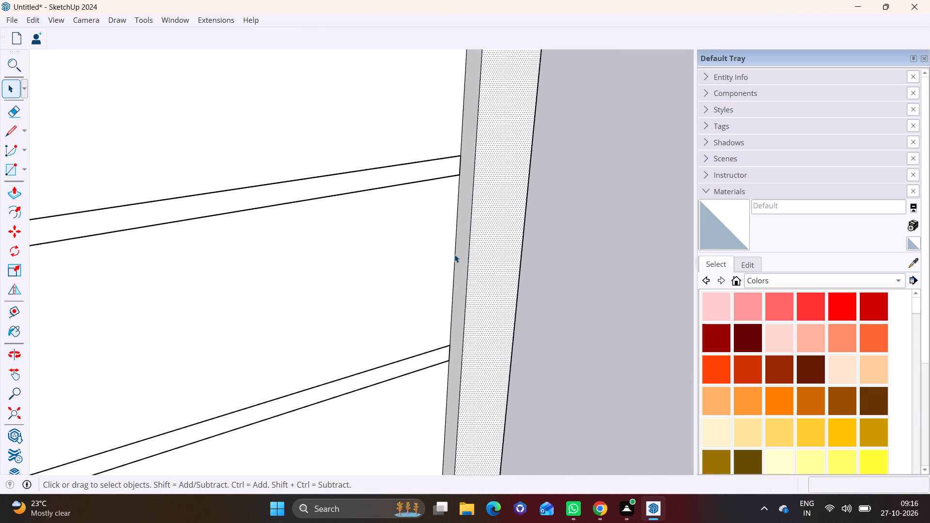
{"action": "left_click", "coordinate": [458, 255]}
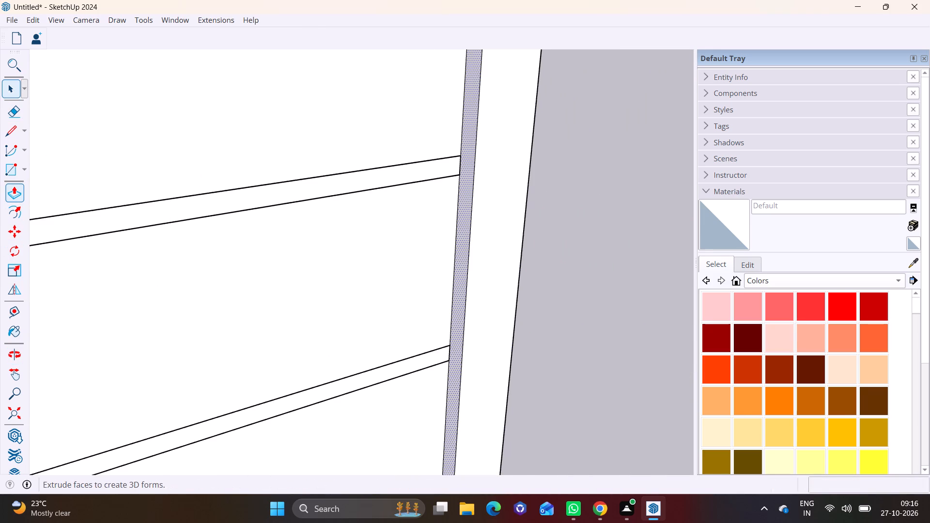
{"action": "left_click", "coordinate": [10, 195]}
{"action": "left_click", "coordinate": [451, 325]}
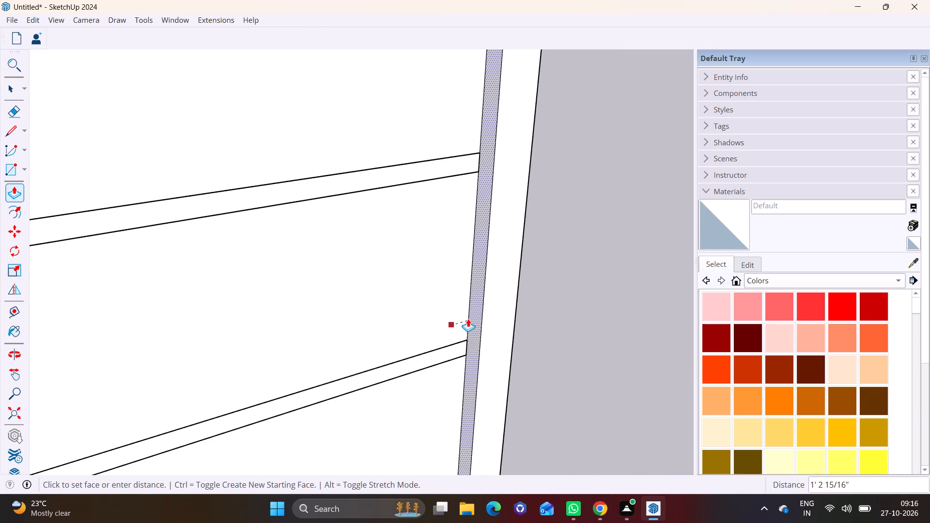
{"action": "left_click", "coordinate": [470, 318]}
{"action": "key", "text": "space"}
{"action": "left_click", "coordinate": [544, 343]}
Draw a rectangle about 1'6" by 1' at the top of the pillar's inner side face, level with the roof slab.
{"action": "middle_click_drag", "start_coordinate": [557, 378], "coordinate": [220, 377]}
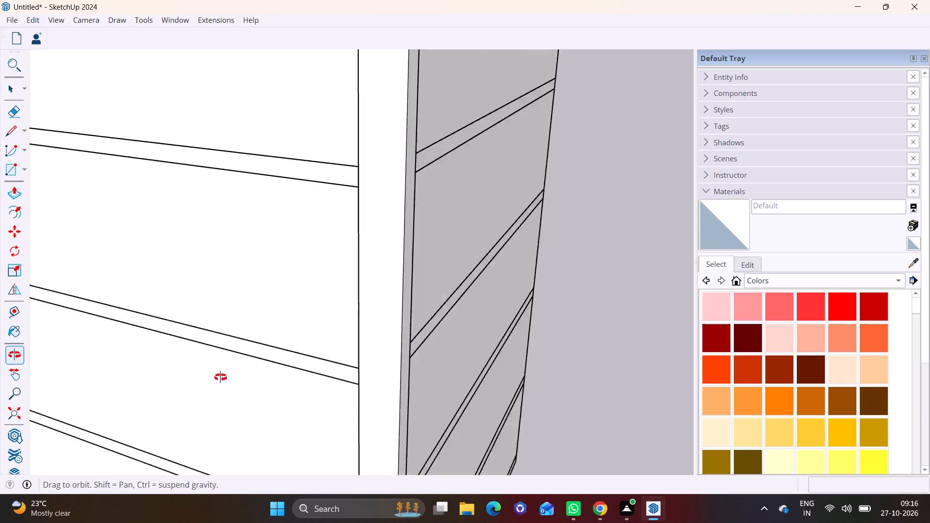
{"action": "middle_click_drag", "start_coordinate": [220, 377], "coordinate": [82, 371]}
{"action": "scroll", "coordinate": [180, 346], "scroll_direction": "down", "scroll_amount": 3}
{"action": "middle_click_drag", "start_coordinate": [254, 372], "coordinate": [176, 297]}
{"action": "scroll", "coordinate": [184, 299], "scroll_direction": "down", "scroll_amount": 4}
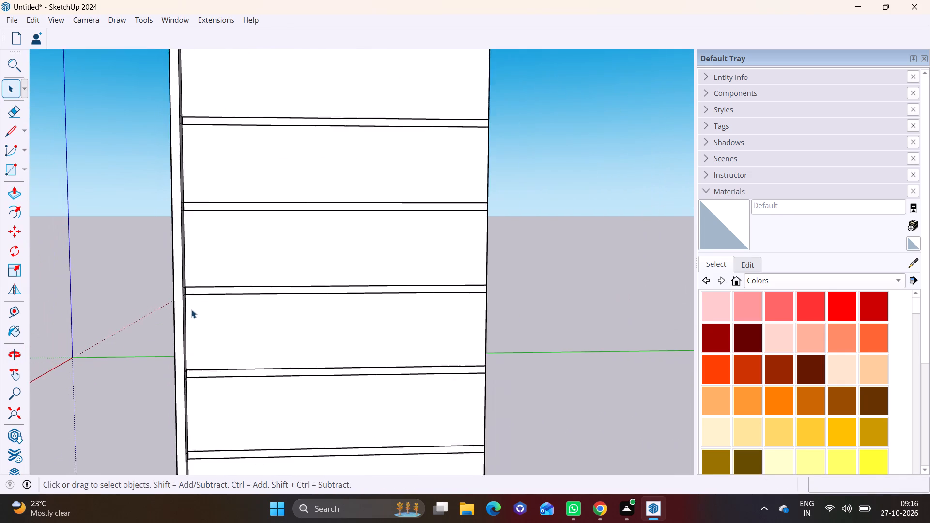
{"action": "scroll", "coordinate": [191, 309], "scroll_direction": "down", "scroll_amount": 2}
{"action": "middle_click_drag", "start_coordinate": [195, 305], "coordinate": [187, 446], "text": "shift"}
{"action": "scroll", "coordinate": [180, 205], "scroll_direction": "up", "scroll_amount": 3}
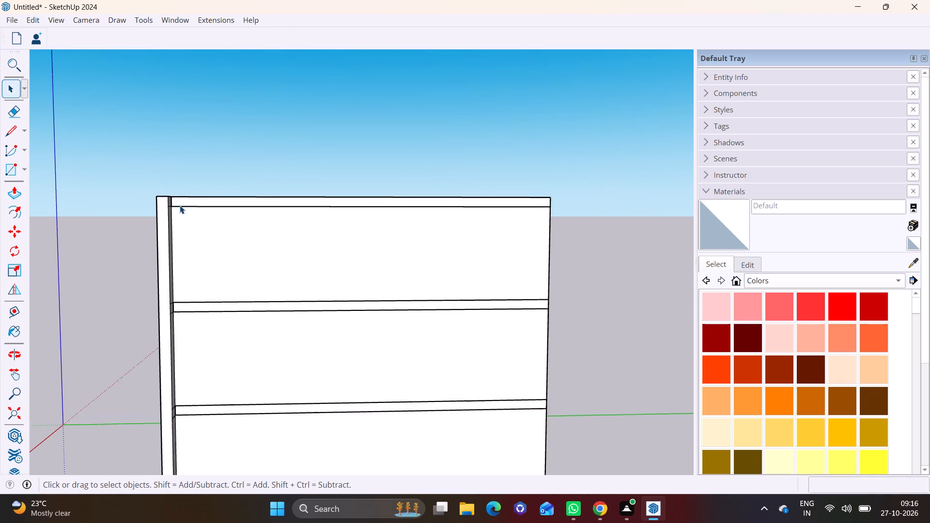
{"action": "scroll", "coordinate": [183, 216], "scroll_direction": "up", "scroll_amount": 1}
{"action": "middle_click_drag", "start_coordinate": [185, 227], "coordinate": [32, 309]}
{"action": "scroll", "coordinate": [182, 226], "scroll_direction": "up", "scroll_amount": 11}
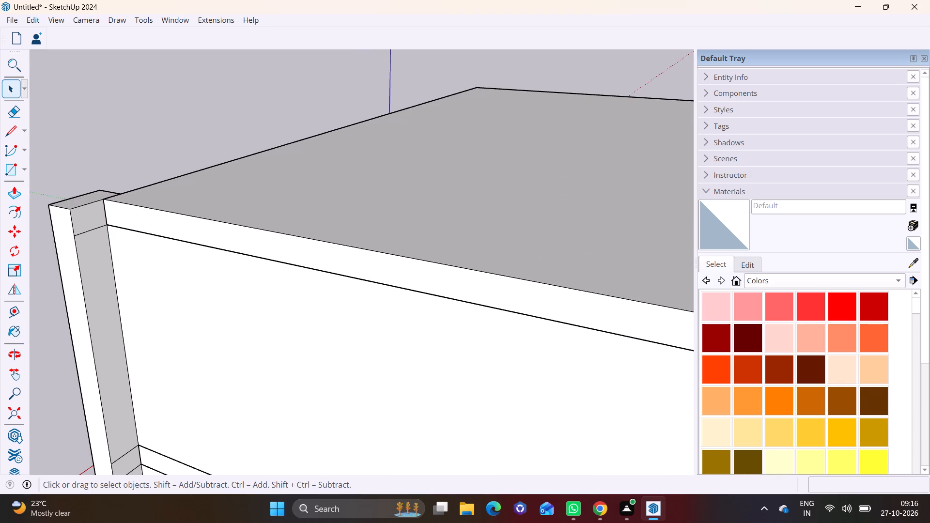
{"action": "left_click", "coordinate": [23, 164]}
{"action": "left_click", "coordinate": [30, 183]}
{"action": "left_click", "coordinate": [104, 228]}
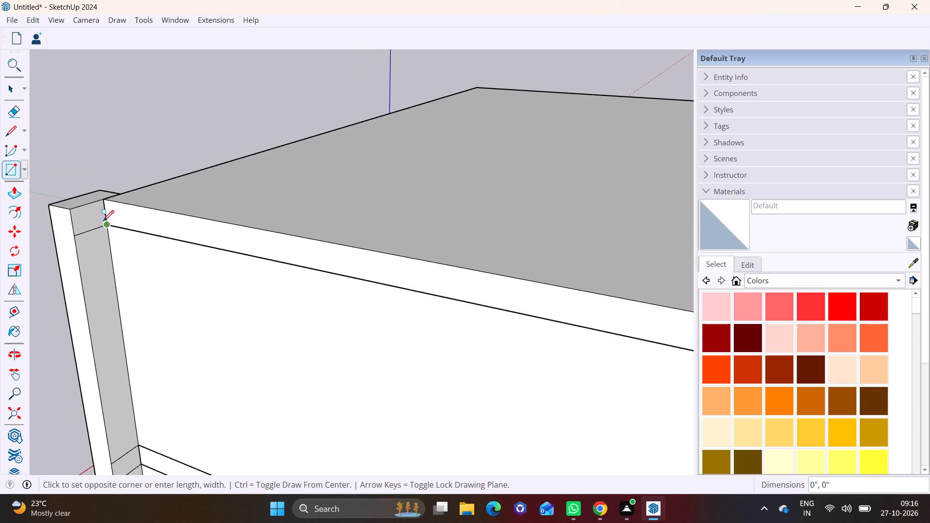
{"action": "left_click", "coordinate": [70, 208]}
{"action": "left_click", "coordinate": [83, 218]}
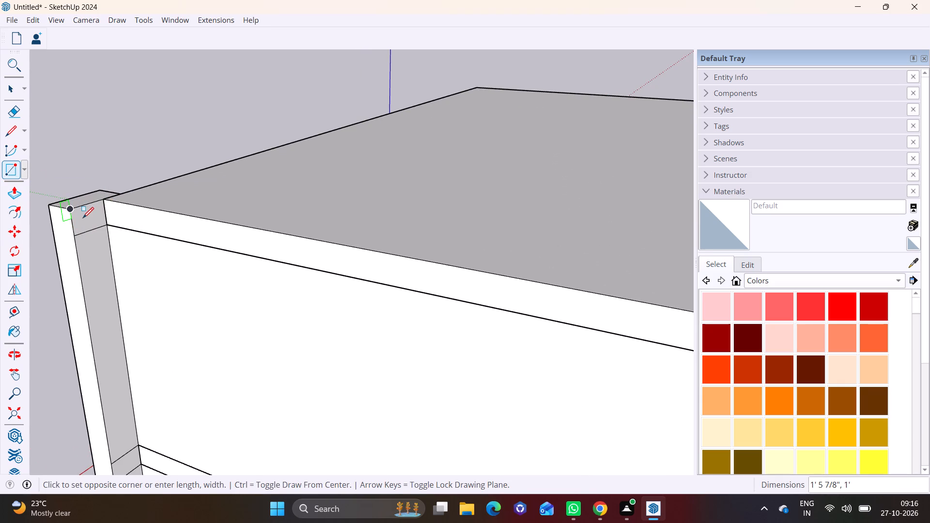
{"action": "key", "text": "space"}
Push/Pull the rectangle at the pillar's top about 15'6" along the roof slab's edge to form a beam.
{"action": "left_click", "coordinate": [86, 218]}
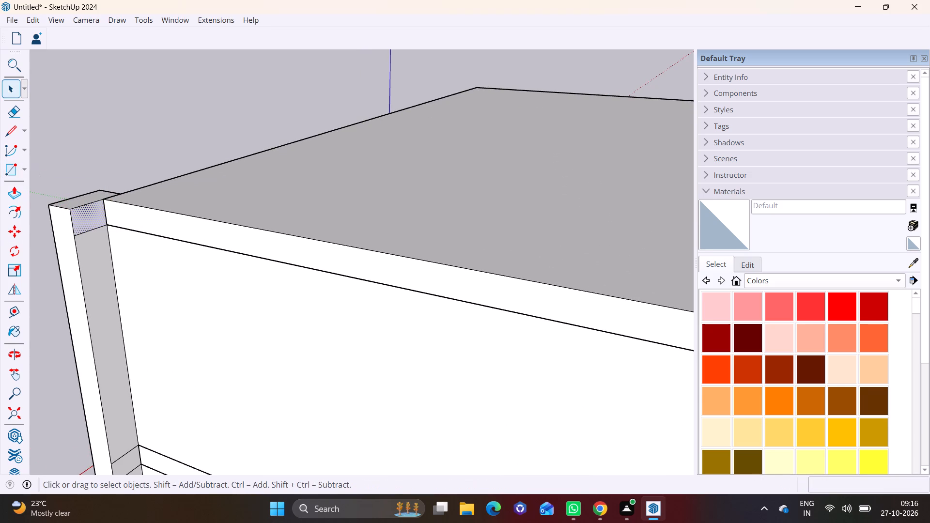
{"action": "left_click", "coordinate": [21, 187]}
{"action": "left_click", "coordinate": [83, 208]}
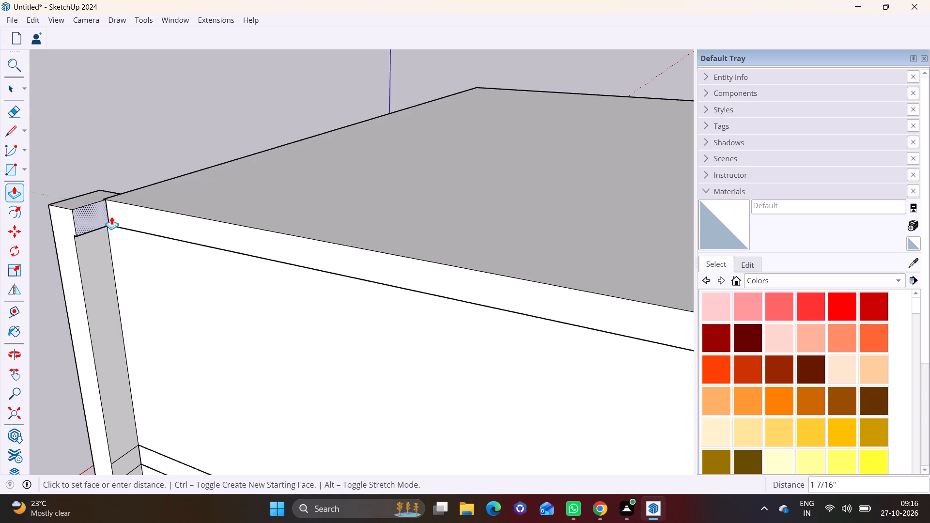
{"action": "scroll", "coordinate": [224, 255], "scroll_direction": "down", "scroll_amount": 5}
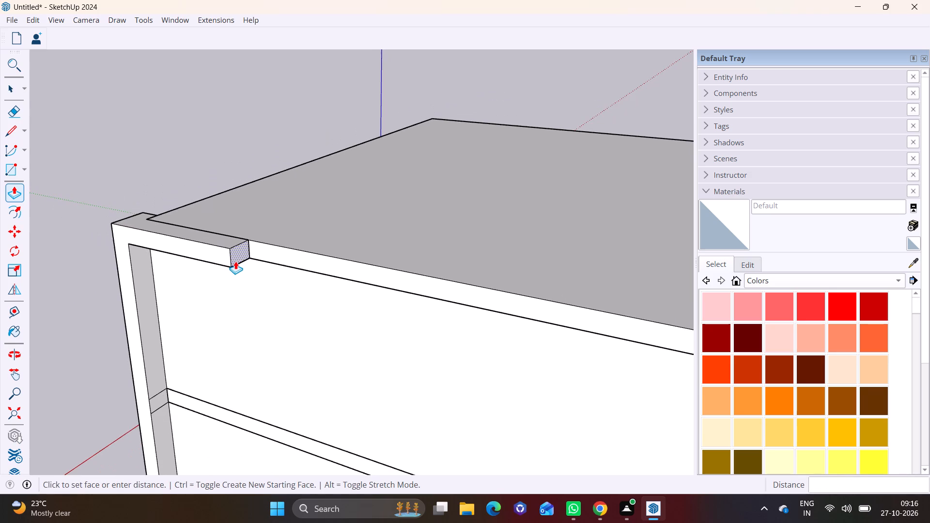
{"action": "scroll", "coordinate": [236, 262], "scroll_direction": "down", "scroll_amount": 2}
{"action": "middle_click_drag", "start_coordinate": [275, 277], "coordinate": [315, 231]}
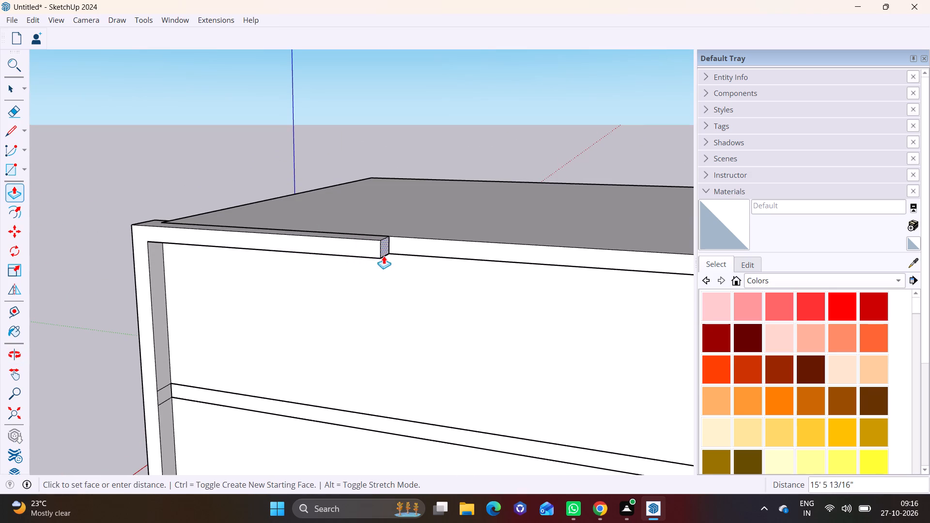
{"action": "left_click", "coordinate": [384, 256]}
{"action": "key", "text": "space"}
Draw a 1' vertical line from the pillar and beam's inner corner to the top edge, separating their front faces.
{"action": "scroll", "coordinate": [250, 313], "scroll_direction": "down", "scroll_amount": 5}
{"action": "middle_click_drag", "start_coordinate": [224, 326], "coordinate": [407, 289]}
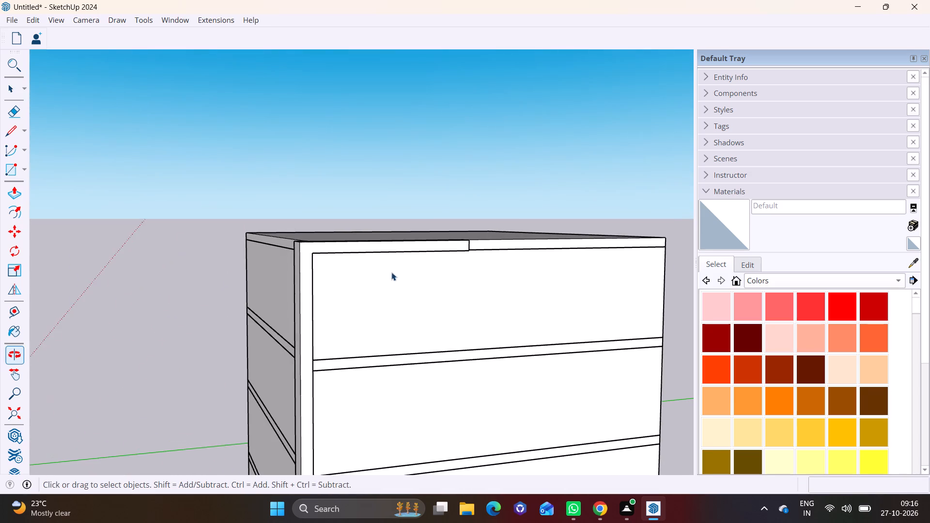
{"action": "scroll", "coordinate": [331, 241], "scroll_direction": "up", "scroll_amount": 6}
{"action": "left_click", "coordinate": [15, 132]}
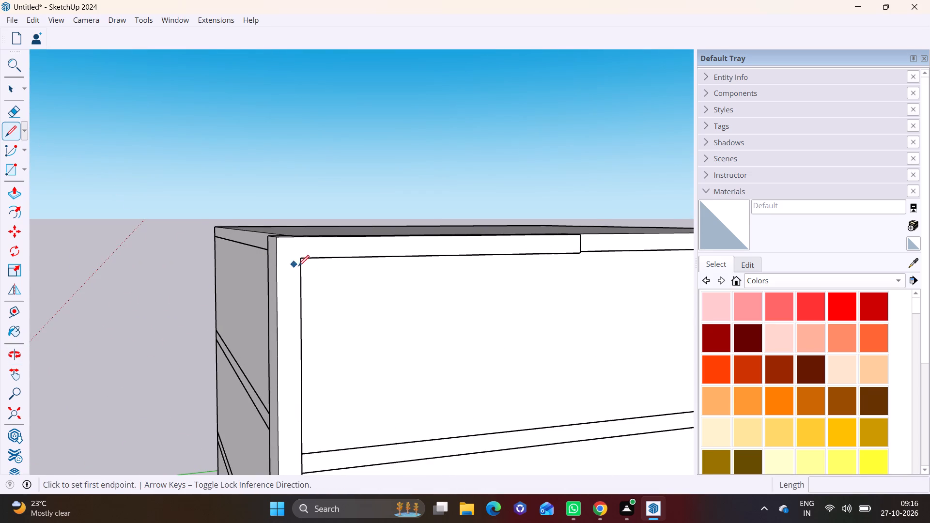
{"action": "left_click", "coordinate": [303, 259]}
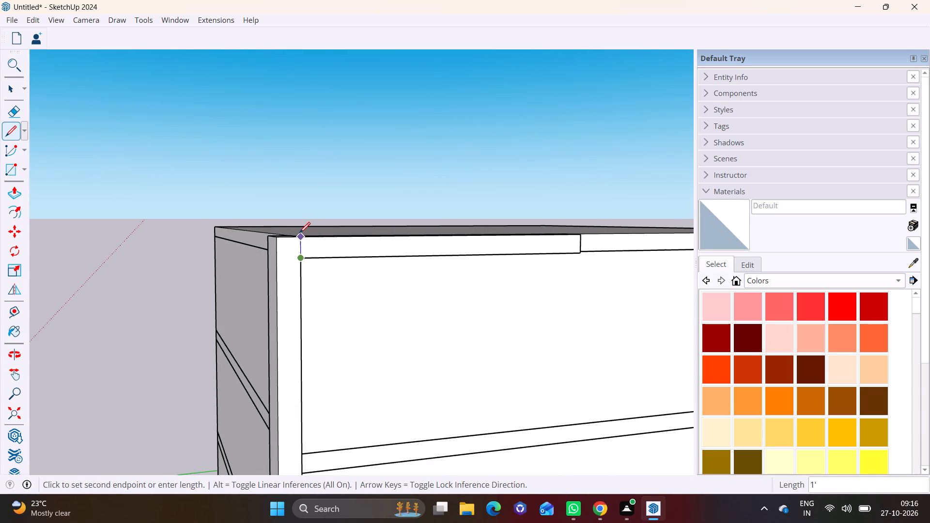
{"action": "left_click", "coordinate": [299, 233]}
{"action": "key", "text": "space"}
Push/Pull the roof-edge beam's front face outward about 3'7" beyond the pillar.
{"action": "left_click", "coordinate": [332, 249]}
{"action": "left_click", "coordinate": [17, 191]}
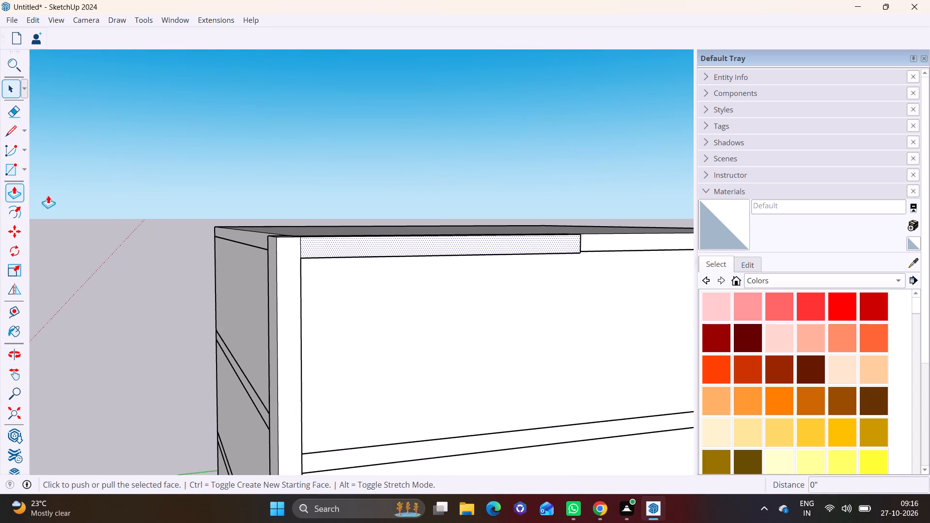
{"action": "left_click", "coordinate": [330, 240]}
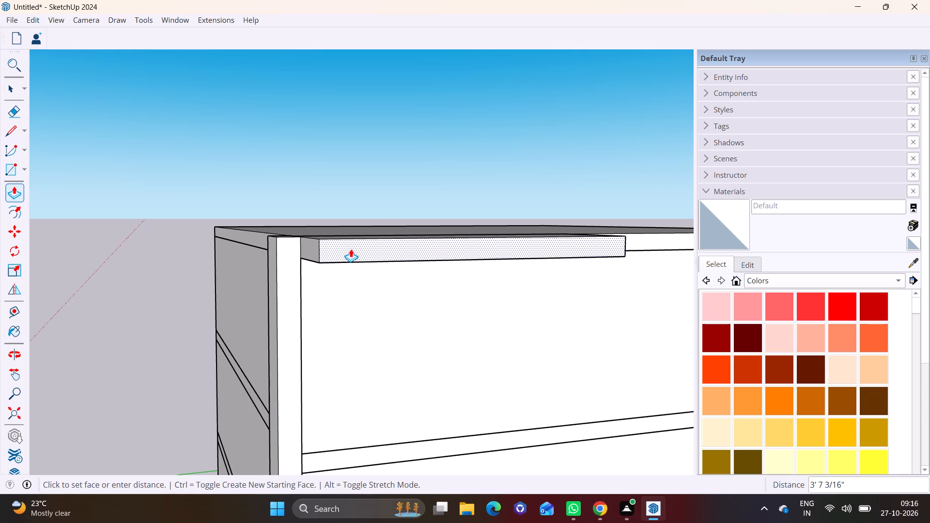
{"action": "left_click", "coordinate": [351, 249]}
Examine the projecting roof-edge beam and its junction with the corner pillar from above and below.
{"action": "scroll", "coordinate": [160, 321], "scroll_direction": "down", "scroll_amount": 7}
{"action": "middle_click_drag", "start_coordinate": [257, 342], "coordinate": [241, 200]}
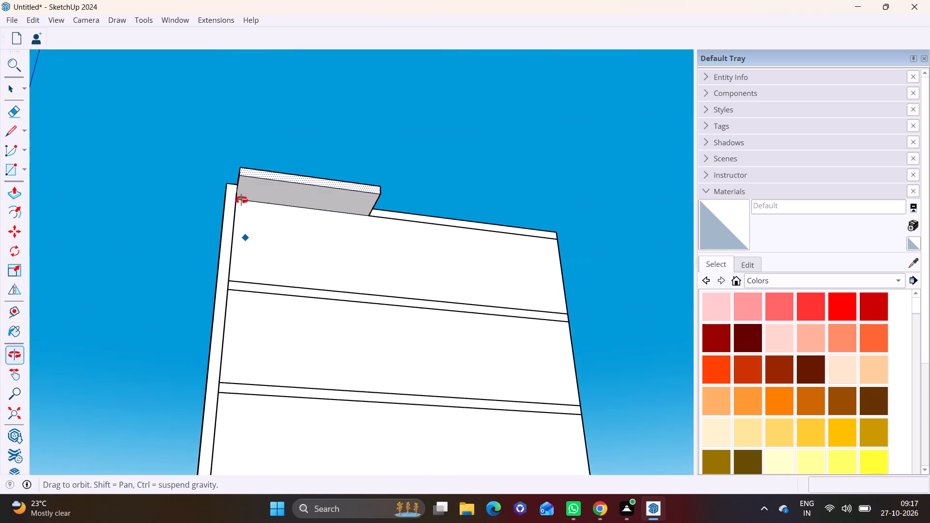
{"action": "middle_click_drag", "start_coordinate": [241, 200], "coordinate": [192, 379]}
{"action": "scroll", "coordinate": [238, 373], "scroll_direction": "down", "scroll_amount": 5}
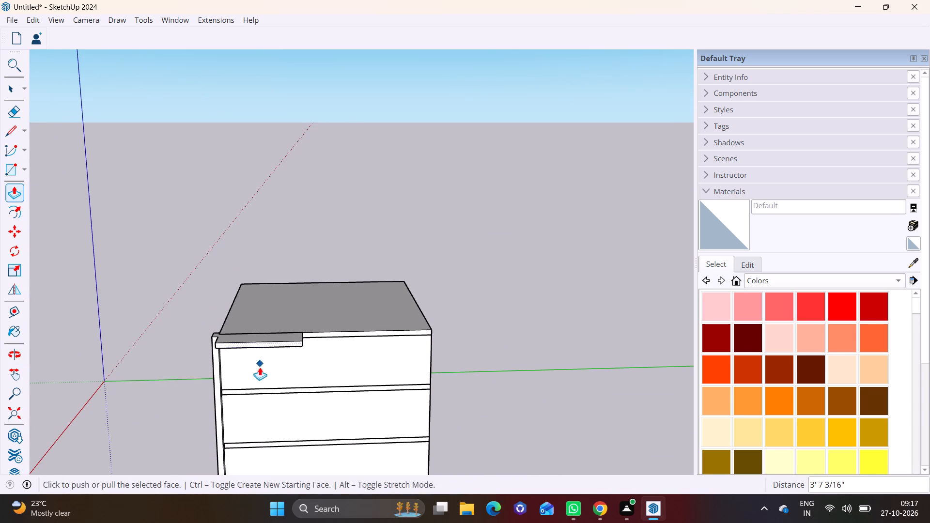
{"action": "middle_click_drag", "start_coordinate": [261, 369], "coordinate": [278, 308], "text": "shift"}
{"action": "scroll", "coordinate": [252, 306], "scroll_direction": "up", "scroll_amount": 6}
{"action": "middle_click_drag", "start_coordinate": [249, 318], "coordinate": [246, 324]}
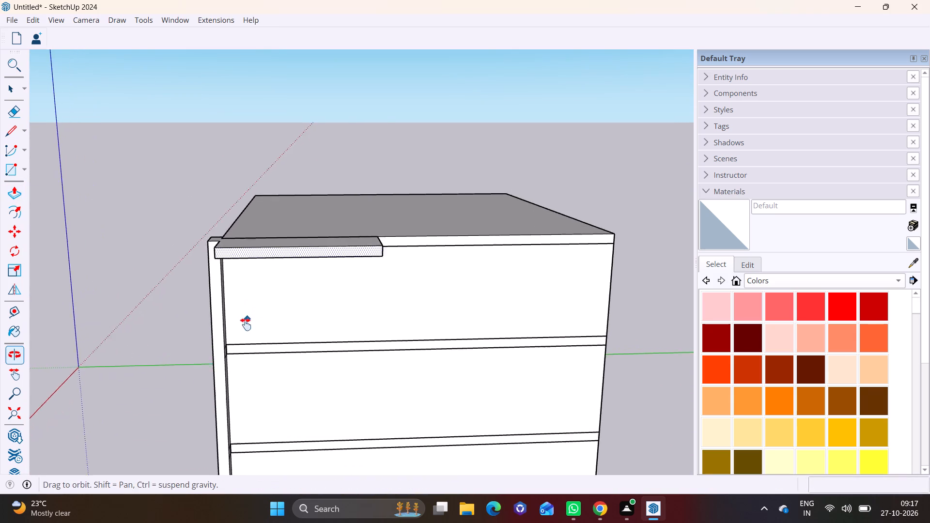
{"action": "middle_click_drag", "start_coordinate": [246, 324], "coordinate": [200, 370]}
{"action": "scroll", "coordinate": [277, 347], "scroll_direction": "up", "scroll_amount": 3}
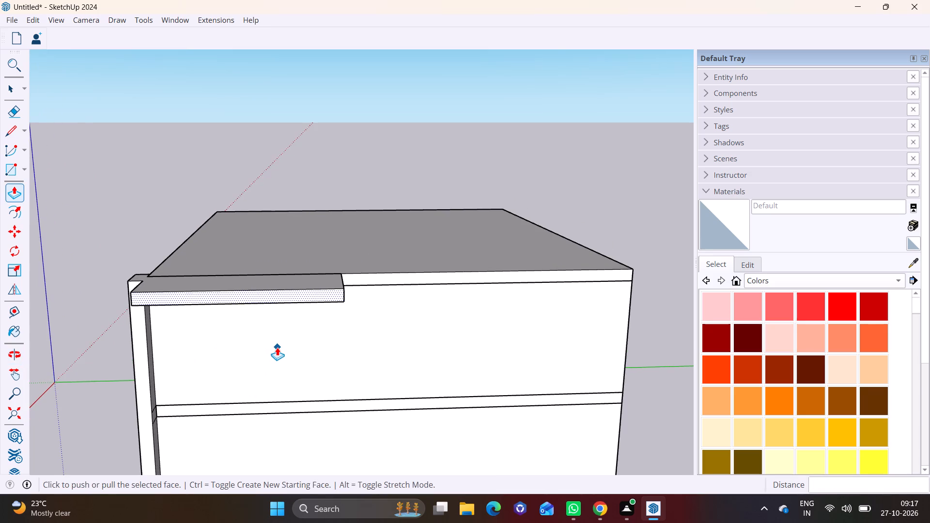
{"action": "middle_click_drag", "start_coordinate": [275, 348], "coordinate": [258, 323]}
{"action": "scroll", "coordinate": [284, 278], "scroll_direction": "up", "scroll_amount": 2}
{"action": "middle_click_drag", "start_coordinate": [302, 276], "coordinate": [182, 312]}
{"action": "middle_click_drag", "start_coordinate": [203, 292], "coordinate": [235, 217]}
{"action": "middle_click_drag", "start_coordinate": [233, 251], "coordinate": [226, 365]}
{"action": "middle_click_drag", "start_coordinate": [229, 361], "coordinate": [292, 251]}
{"action": "middle_click_drag", "start_coordinate": [295, 241], "coordinate": [275, 331], "text": "shift"}
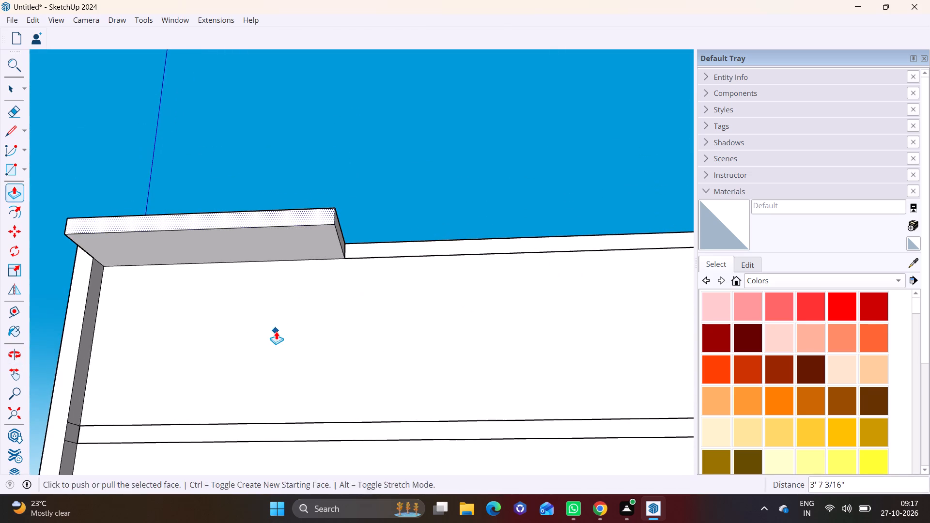
{"action": "middle_click_drag", "start_coordinate": [282, 326], "coordinate": [288, 285]}
Draw a line about 5'1" long across the projecting beam's underside near its free end.
{"action": "left_click", "coordinate": [8, 127]}
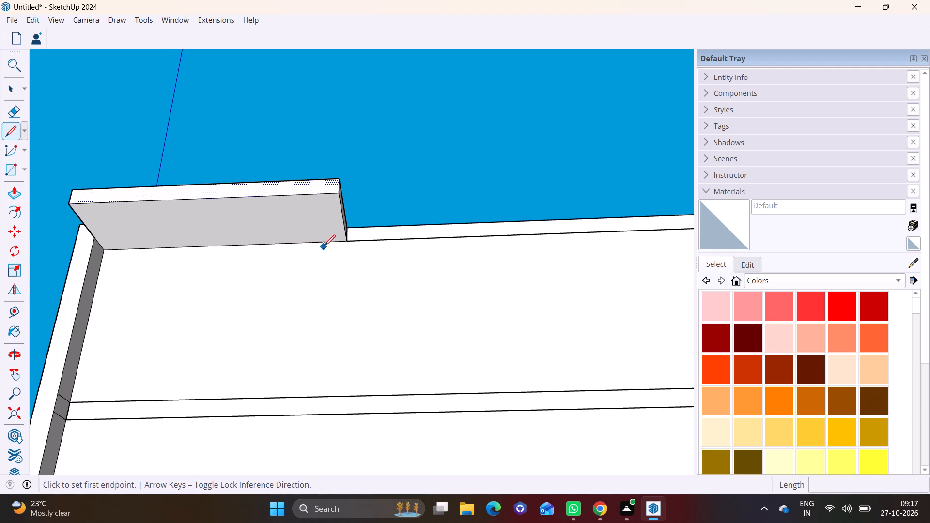
{"action": "left_click", "coordinate": [326, 243]}
{"action": "left_click", "coordinate": [320, 194]}
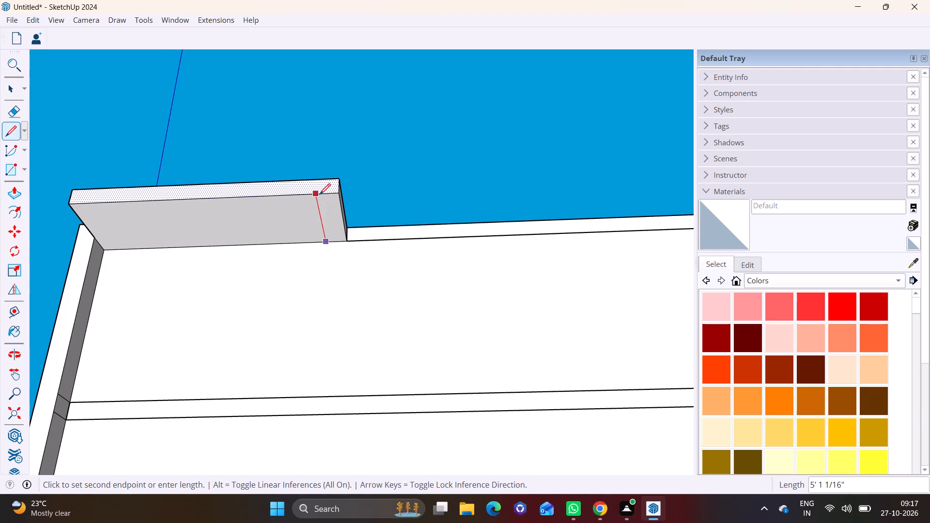
{"action": "key", "text": "space"}
Push/Pull the strip at the free end of the beam's underside down 11' to the bottom edge of the slab below.
{"action": "left_click", "coordinate": [325, 214]}
{"action": "left_click", "coordinate": [17, 188]}
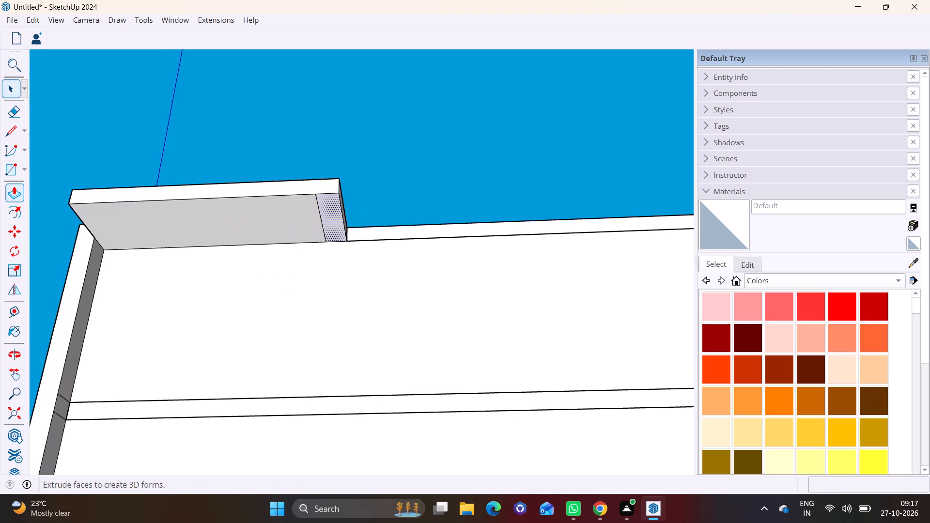
{"action": "left_click", "coordinate": [329, 216]}
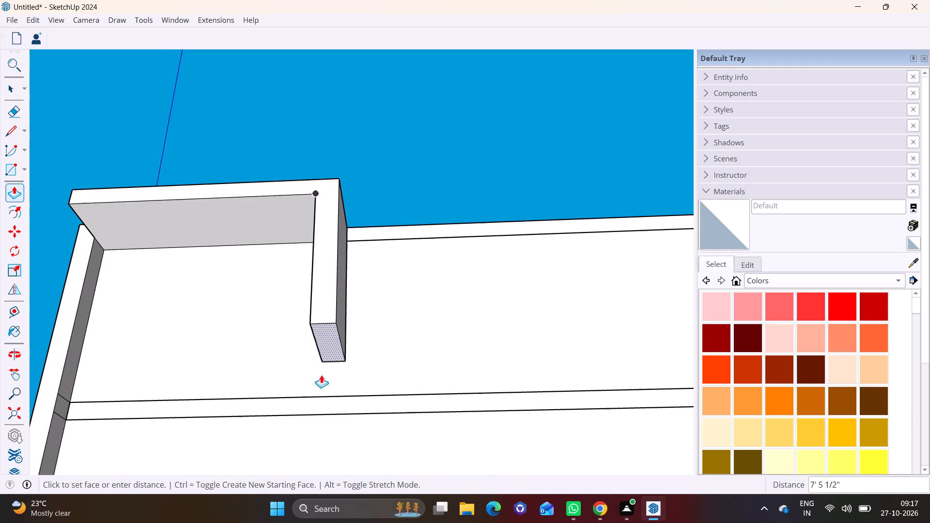
{"action": "left_click", "coordinate": [388, 414]}
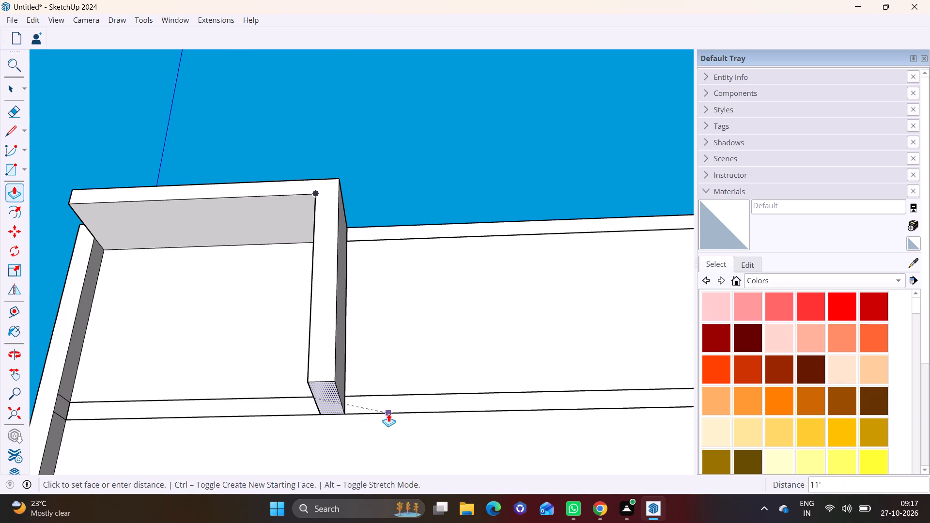
Push/Pull the free end face of the roof-edge beam and its drop outward about 2'7", away from the corner pillar.
{"action": "scroll", "coordinate": [321, 352], "scroll_direction": "down", "scroll_amount": 8}
{"action": "middle_click_drag", "start_coordinate": [291, 326], "coordinate": [341, 478]}
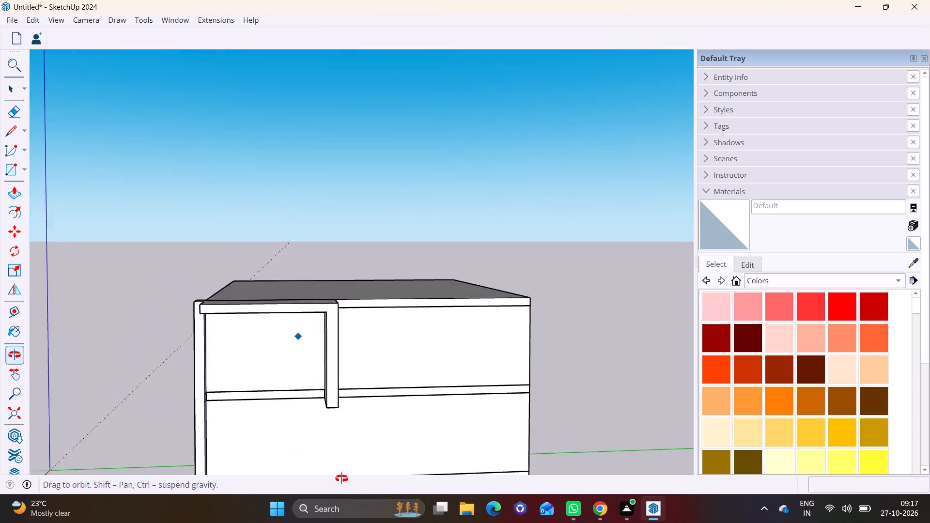
{"action": "middle_click_drag", "start_coordinate": [341, 478], "coordinate": [371, 461]}
{"action": "scroll", "coordinate": [340, 387], "scroll_direction": "up", "scroll_amount": 4}
{"action": "middle_click_drag", "start_coordinate": [339, 385], "coordinate": [156, 373]}
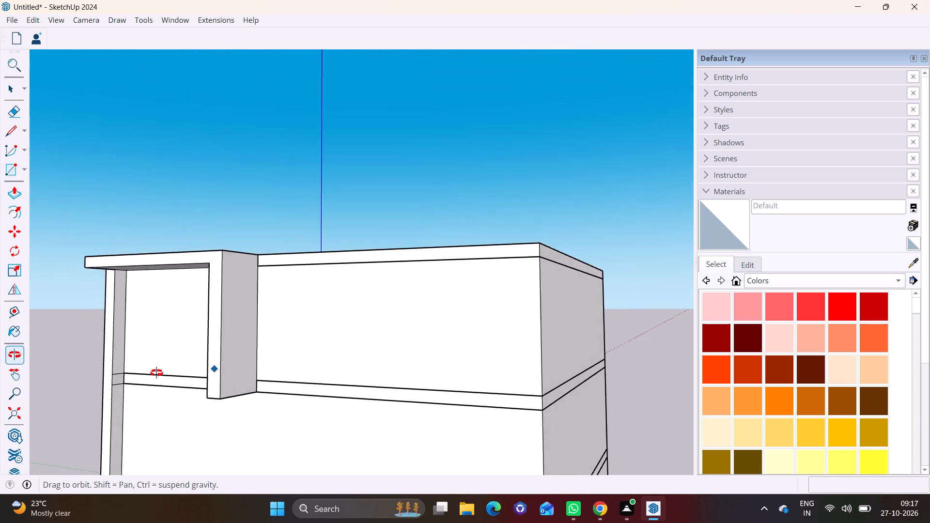
{"action": "middle_click_drag", "start_coordinate": [156, 373], "coordinate": [83, 385]}
{"action": "key", "text": "space"}
{"action": "left_click", "coordinate": [226, 356]}
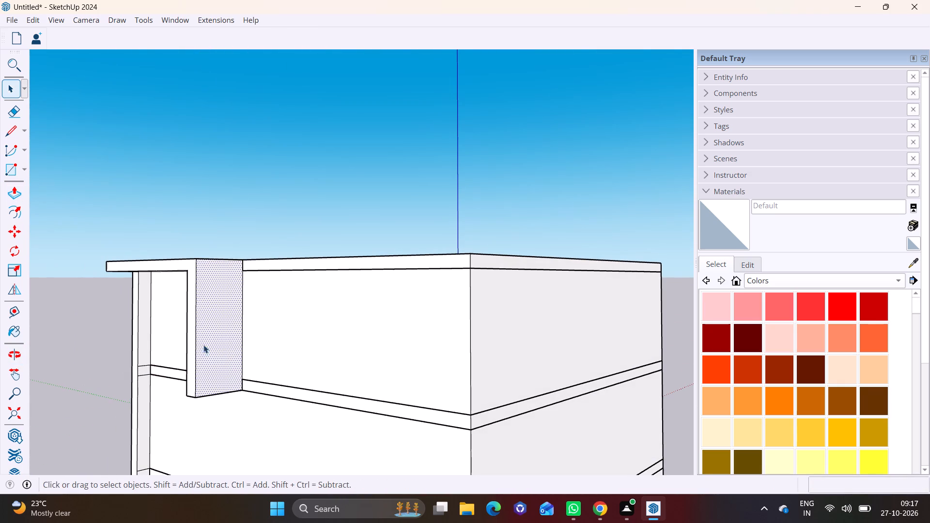
{"action": "left_click", "coordinate": [15, 191]}
{"action": "left_click", "coordinate": [224, 309]}
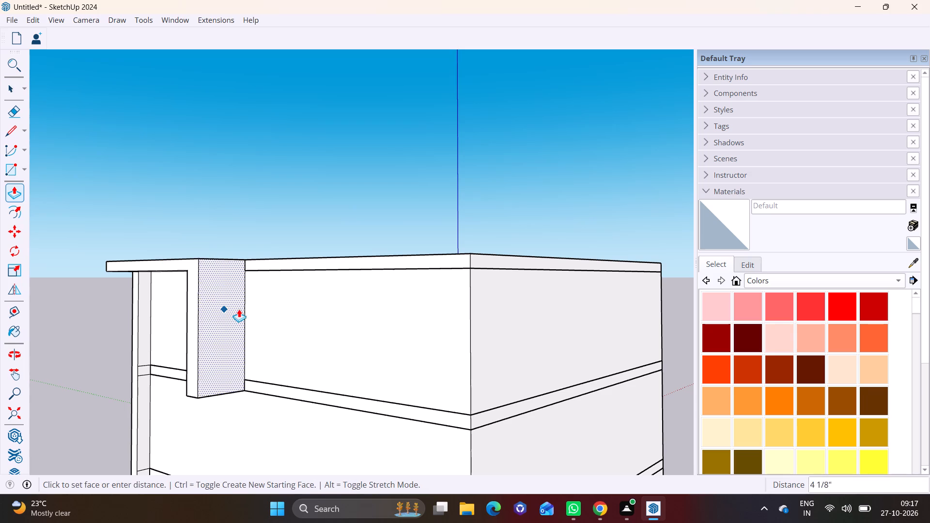
{"action": "left_click", "coordinate": [243, 310]}
Push/Pull the drop's inner side face about 2'5" away from the corner pillar to thin the vertical.
{"action": "middle_click_drag", "start_coordinate": [218, 327], "coordinate": [616, 358]}
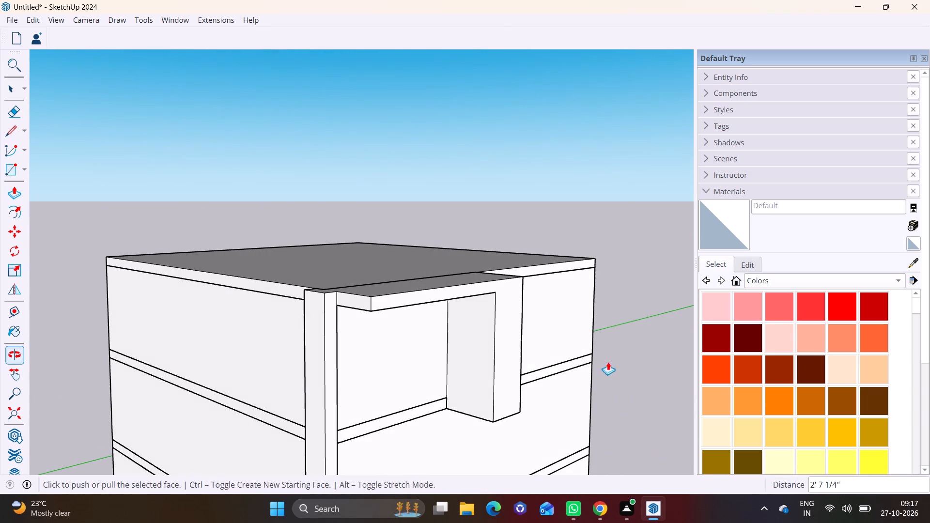
{"action": "key", "text": "space"}
{"action": "left_click", "coordinate": [477, 369]}
{"action": "left_click", "coordinate": [5, 188]}
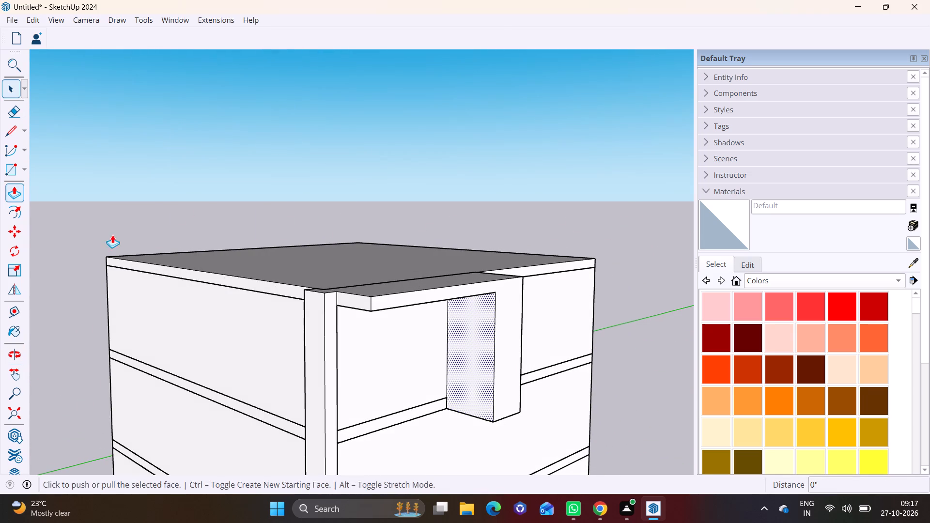
{"action": "left_click", "coordinate": [475, 333]}
{"action": "left_click", "coordinate": [492, 324]}
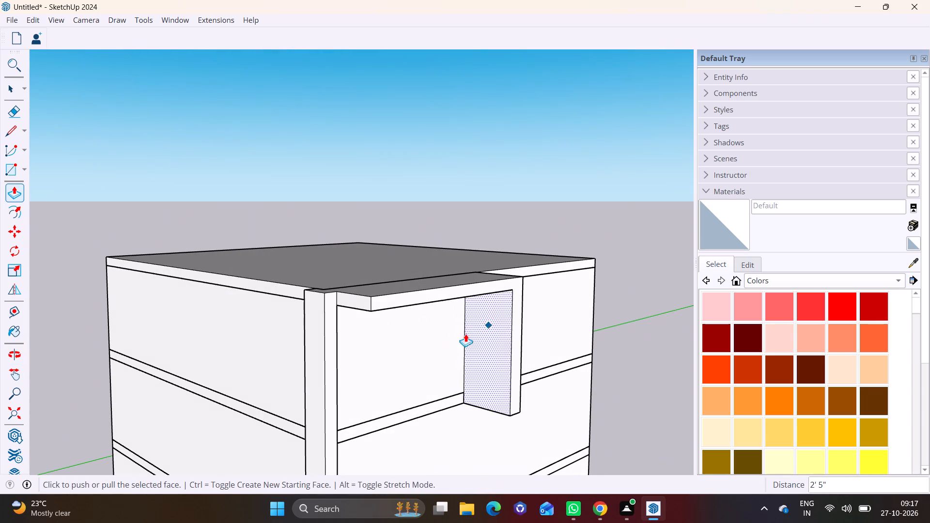
Draw a line about 5'1" long across the drop's inner face, level with the top edge of the slab.
{"action": "scroll", "coordinate": [443, 373], "scroll_direction": "down", "scroll_amount": 7}
{"action": "middle_click_drag", "start_coordinate": [434, 401], "coordinate": [309, 368], "text": "shift"}
{"action": "middle_click_drag", "start_coordinate": [341, 377], "coordinate": [279, 359]}
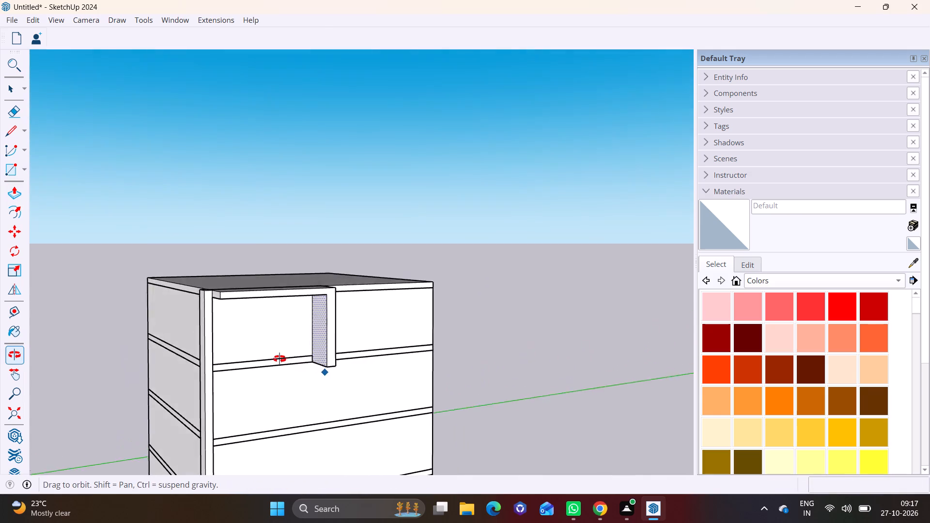
{"action": "middle_click_drag", "start_coordinate": [279, 359], "coordinate": [310, 385]}
{"action": "scroll", "coordinate": [358, 366], "scroll_direction": "up", "scroll_amount": 3}
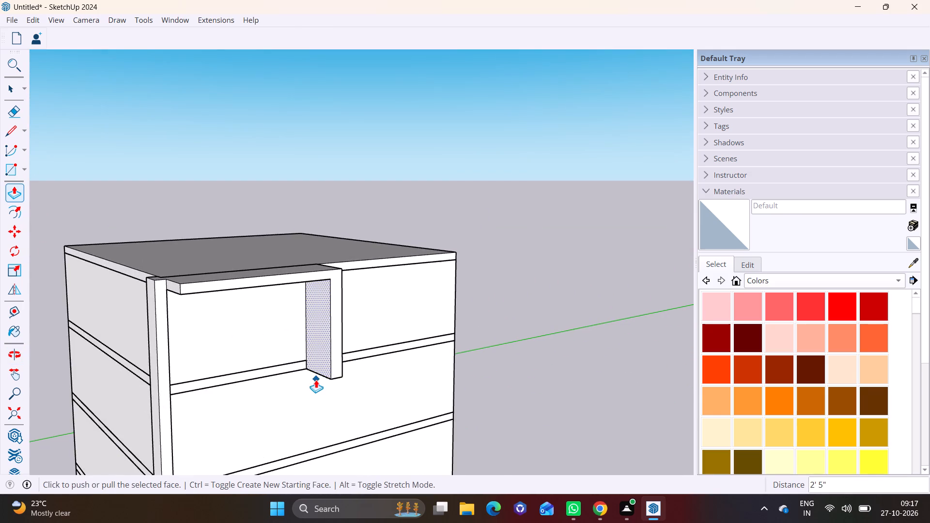
{"action": "scroll", "coordinate": [316, 380], "scroll_direction": "up", "scroll_amount": 5}
{"action": "middle_click_drag", "start_coordinate": [316, 380], "coordinate": [374, 362]}
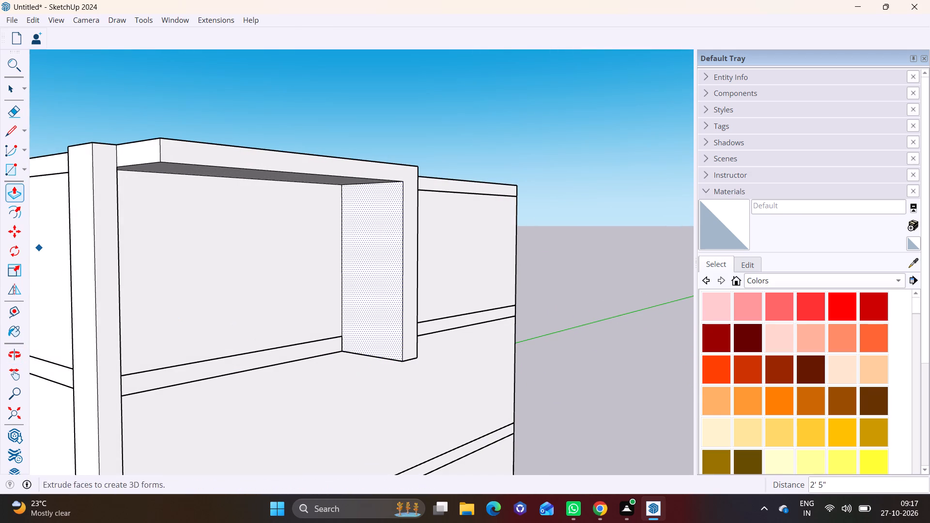
{"action": "left_click", "coordinate": [10, 133]}
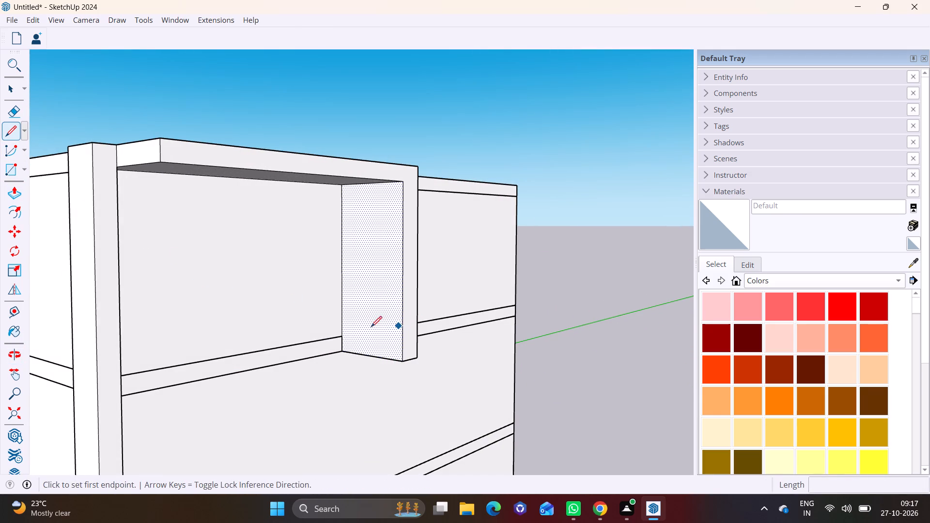
{"action": "left_click", "coordinate": [341, 340]}
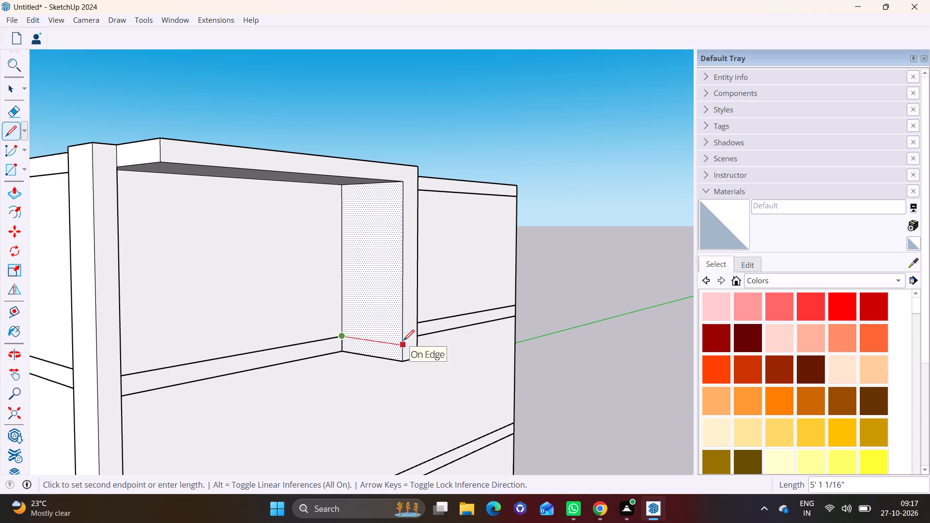
{"action": "left_click", "coordinate": [403, 340]}
Push/Pull the strip at the foot of the drop about 16'7" toward the corner pillar to form the frame's bottom beam.
{"action": "key", "text": "space"}
{"action": "left_click", "coordinate": [389, 350]}
{"action": "left_click", "coordinate": [9, 187]}
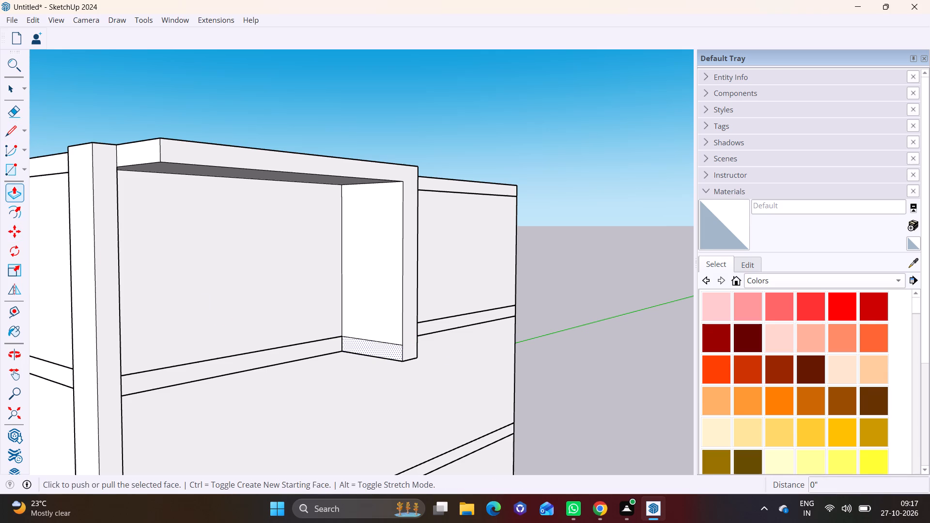
{"action": "left_click", "coordinate": [368, 344]}
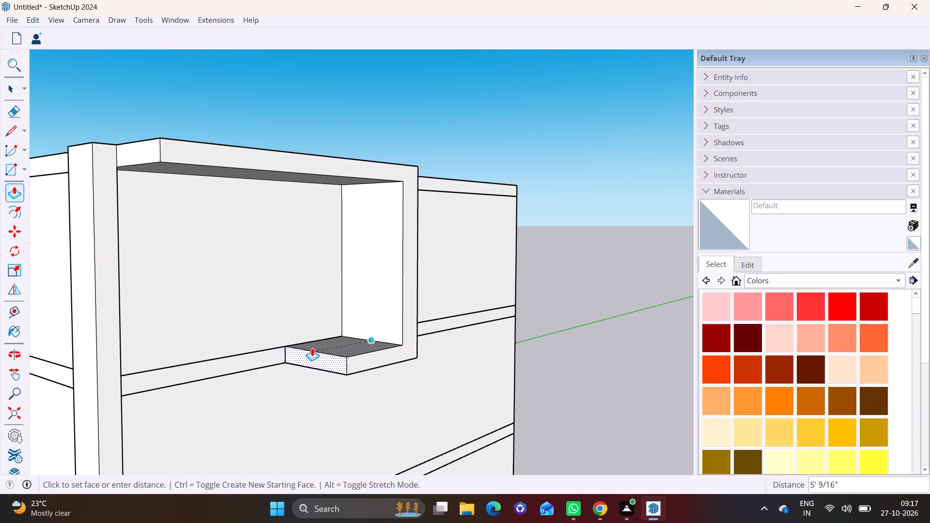
{"action": "left_click", "coordinate": [122, 341]}
Draw a line about 5'1" long across the bottom beam's underside near its pillar end.
{"action": "middle_click_drag", "start_coordinate": [174, 364], "coordinate": [87, 343]}
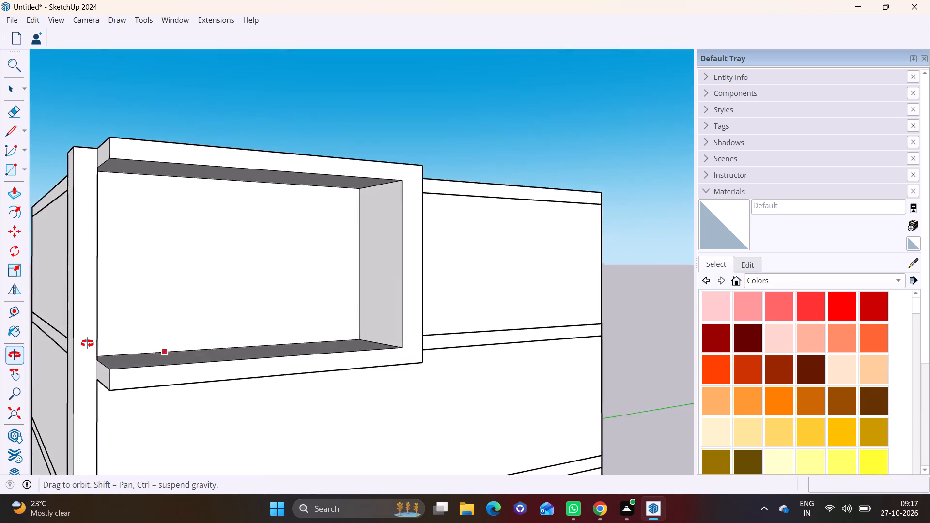
{"action": "middle_click_drag", "start_coordinate": [87, 343], "coordinate": [88, 332]}
{"action": "middle_click_drag", "start_coordinate": [173, 381], "coordinate": [133, 274]}
{"action": "middle_click_drag", "start_coordinate": [156, 354], "coordinate": [338, 380], "text": "shift"}
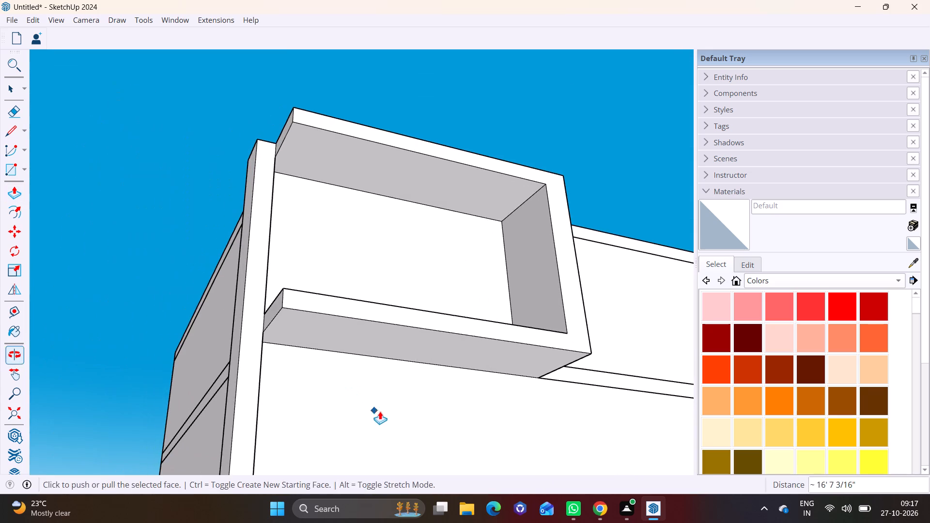
{"action": "middle_click_drag", "start_coordinate": [360, 389], "coordinate": [283, 343]}
{"action": "left_click", "coordinate": [7, 131]}
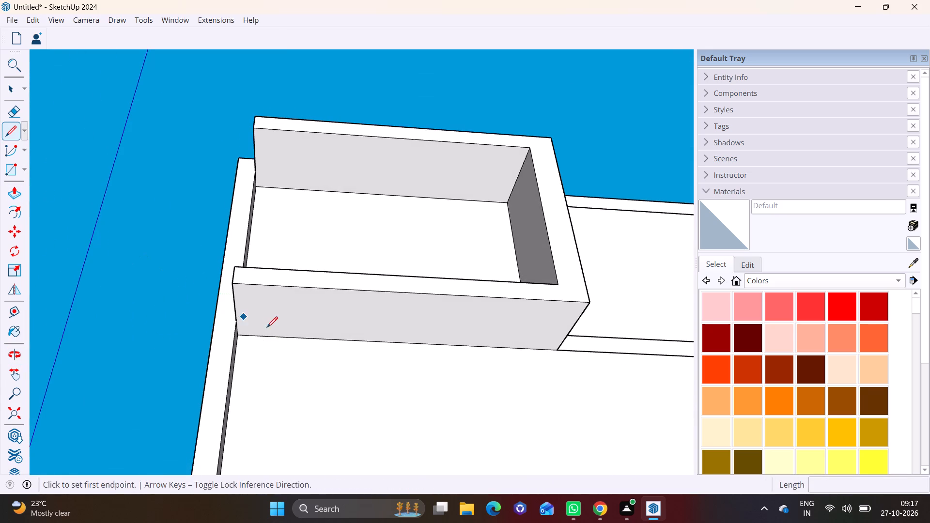
{"action": "left_click", "coordinate": [255, 338]}
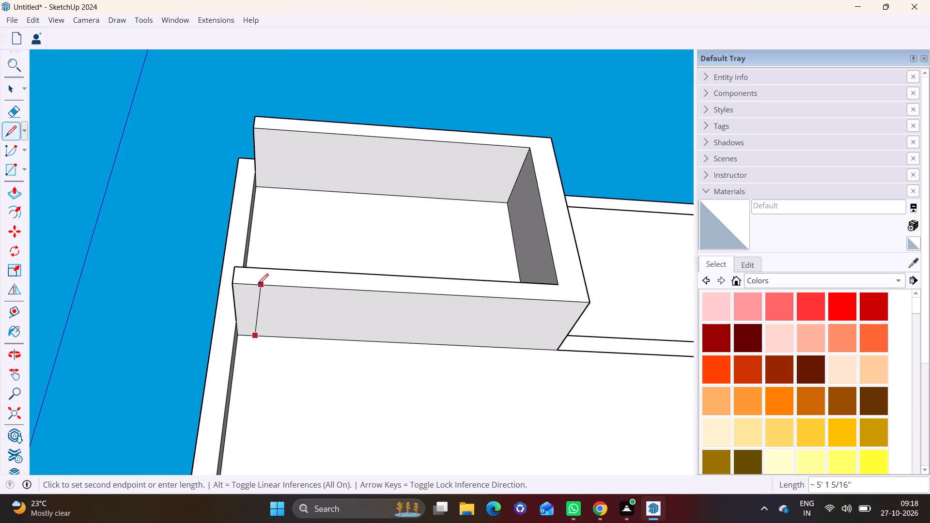
{"action": "left_click", "coordinate": [256, 282]}
Push/Pull the strip at the underside's pillar end down 10' and a further 1' to the bottom edge of the slab below.
{"action": "key", "text": "space"}
{"action": "left_click", "coordinate": [244, 310]}
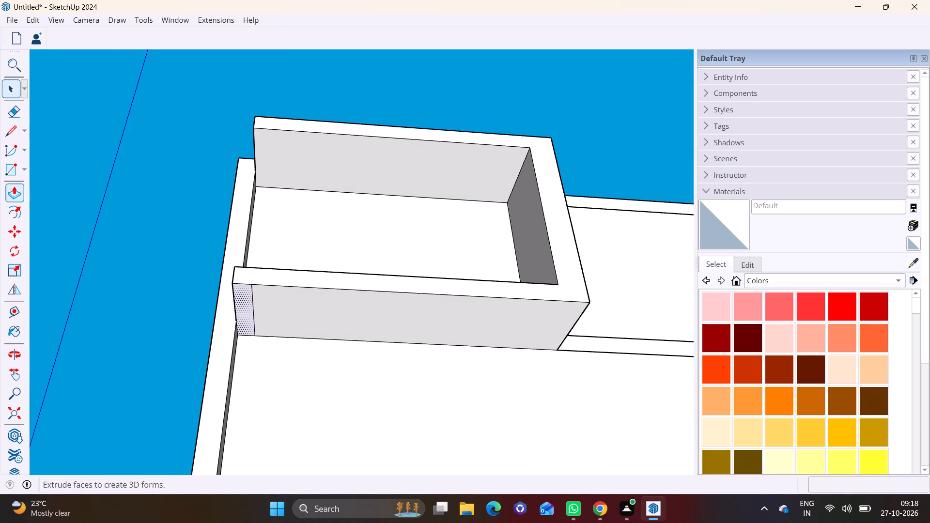
{"action": "left_click", "coordinate": [9, 186]}
{"action": "left_click", "coordinate": [246, 299]}
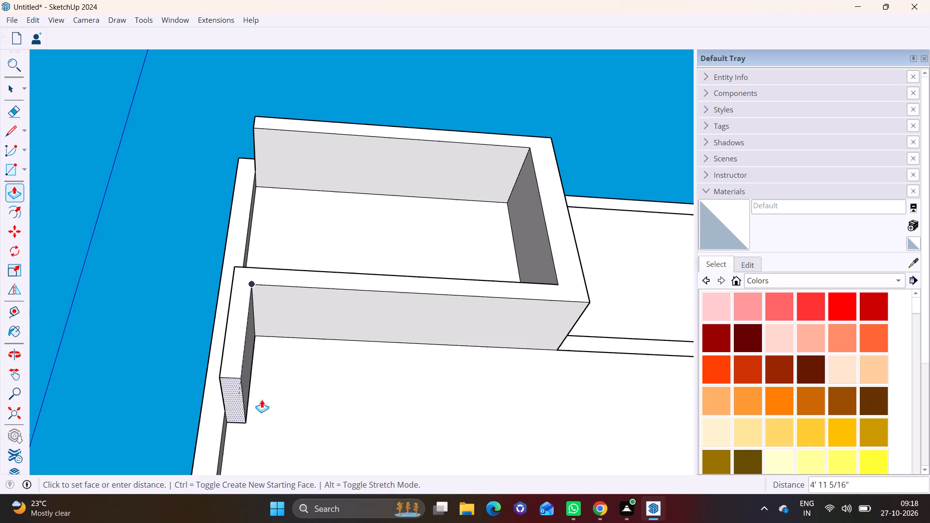
{"action": "scroll", "coordinate": [263, 400], "scroll_direction": "down", "scroll_amount": 2}
{"action": "middle_click_drag", "start_coordinate": [263, 400], "coordinate": [278, 285], "text": "shift"}
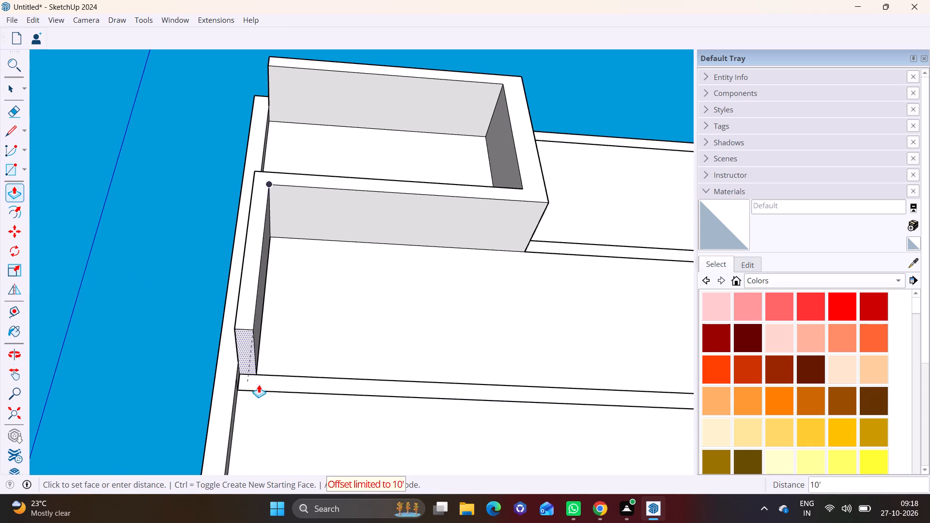
{"action": "left_click", "coordinate": [259, 388]}
{"action": "left_click", "coordinate": [248, 355]}
{"action": "left_click", "coordinate": [269, 392]}
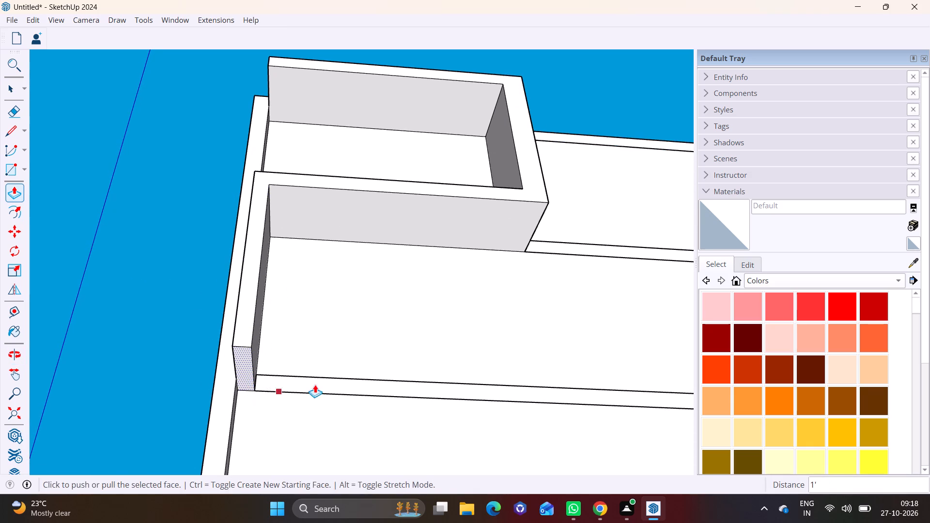
Draw a line about 5'1" long across the inner face of the pillar-side drop, level with the slab's top edge.
{"action": "middle_click_drag", "start_coordinate": [329, 380], "coordinate": [118, 393]}
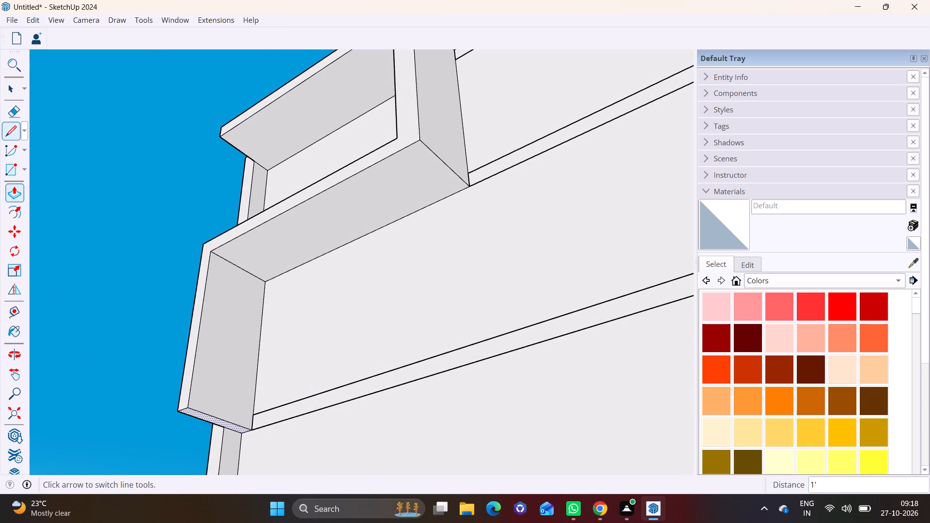
{"action": "left_click", "coordinate": [7, 131]}
{"action": "scroll", "coordinate": [206, 370], "scroll_direction": "up", "scroll_amount": 5}
{"action": "left_click", "coordinate": [271, 433]}
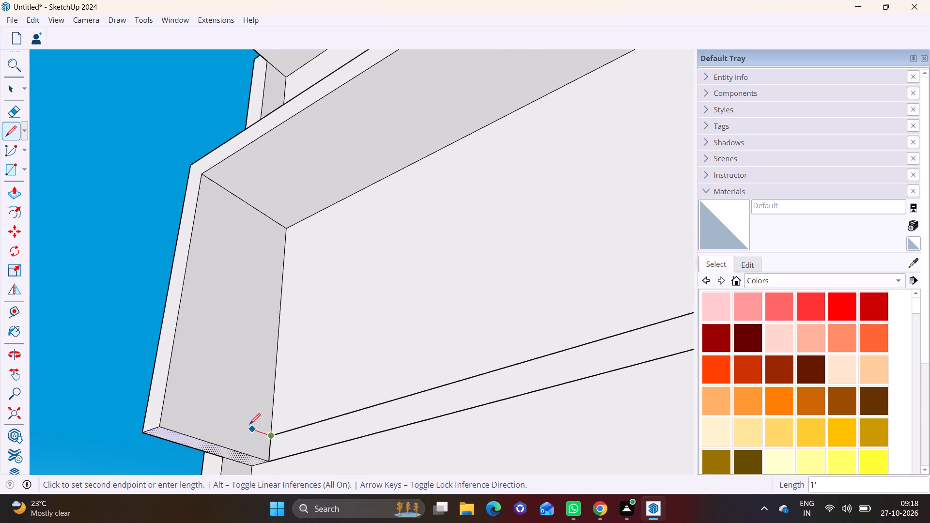
{"action": "left_click", "coordinate": [164, 395]}
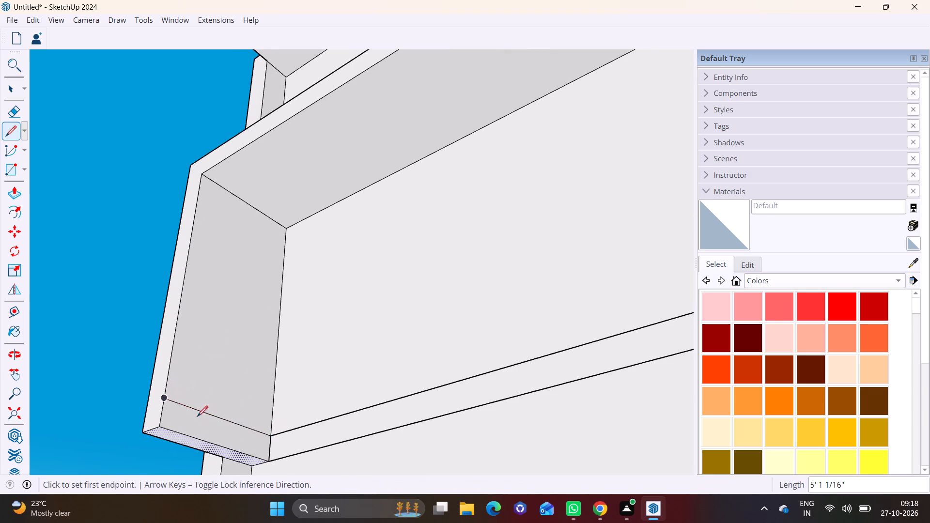
Push/Pull the strip at the foot of the pillar-side drop about 17'2" along the slab, away from the pillar.
{"action": "key", "text": "space"}
{"action": "left_click", "coordinate": [200, 426]}
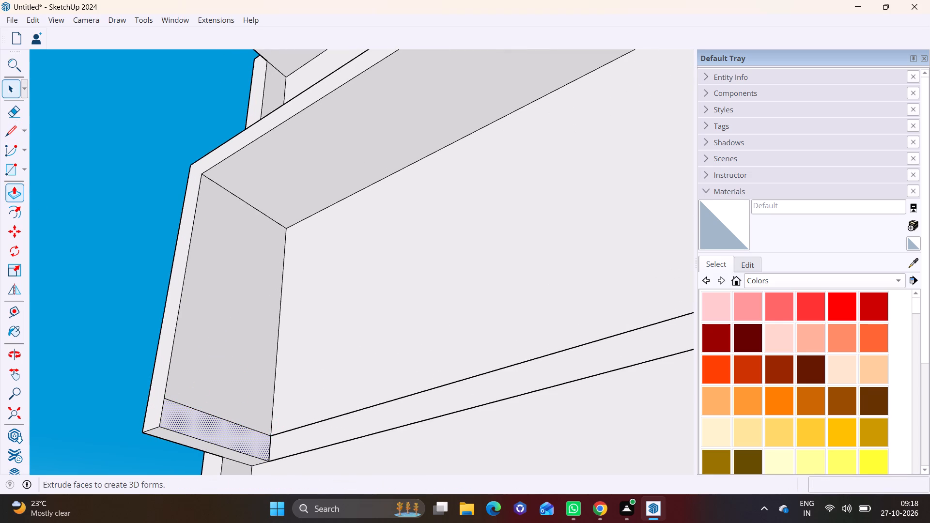
{"action": "left_click", "coordinate": [17, 189]}
{"action": "left_click", "coordinate": [216, 425]}
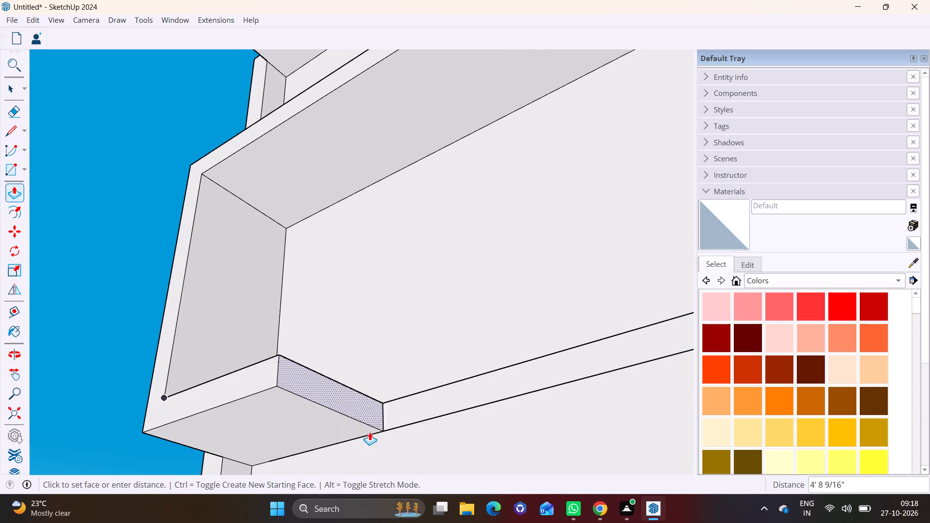
{"action": "scroll", "coordinate": [374, 432], "scroll_direction": "down", "scroll_amount": 8}
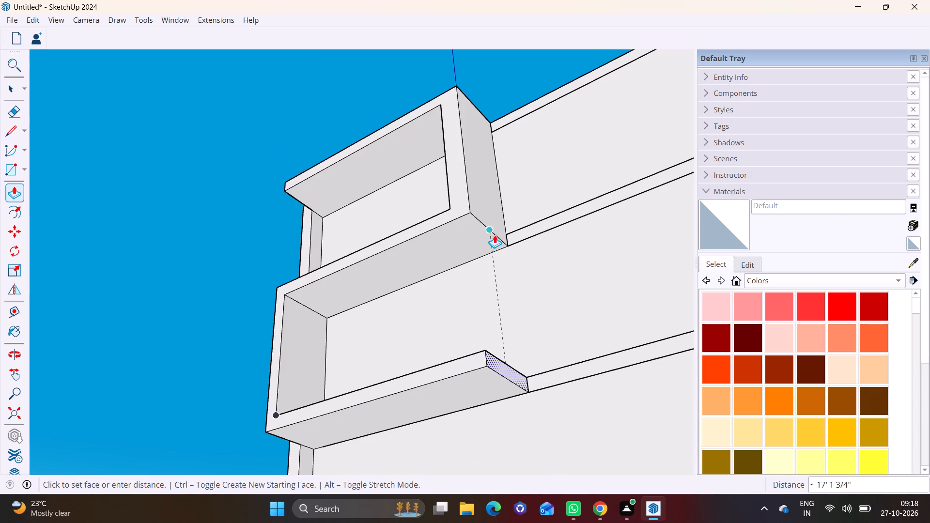
{"action": "left_click", "coordinate": [495, 235]}
Draw a line about 5'1" long across the lowest projecting beam's underside near its free end.
{"action": "scroll", "coordinate": [356, 385], "scroll_direction": "down", "scroll_amount": 3}
{"action": "middle_click_drag", "start_coordinate": [372, 382], "coordinate": [542, 392]}
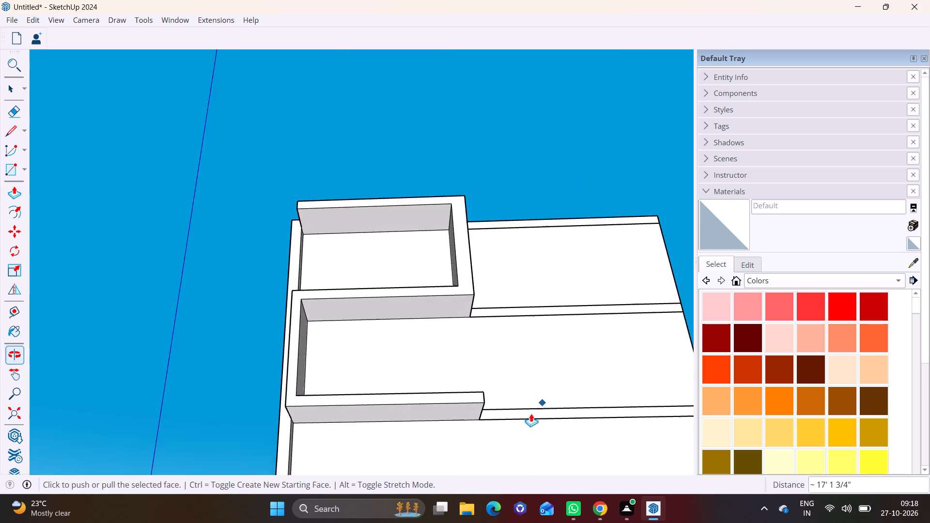
{"action": "middle_click_drag", "start_coordinate": [478, 422], "coordinate": [501, 339]}
{"action": "left_click_drag", "start_coordinate": [9, 134], "coordinate": [15, 138]}
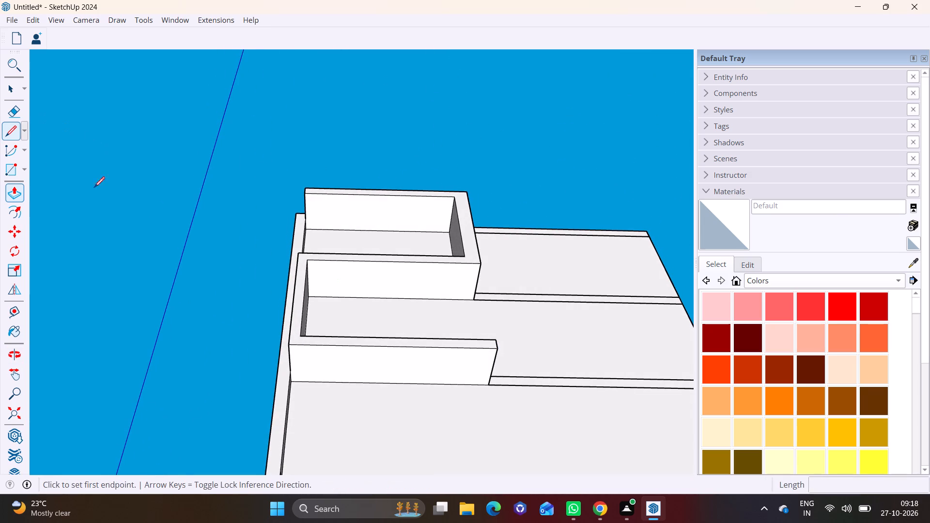
{"action": "scroll", "coordinate": [464, 339], "scroll_direction": "up", "scroll_amount": 9}
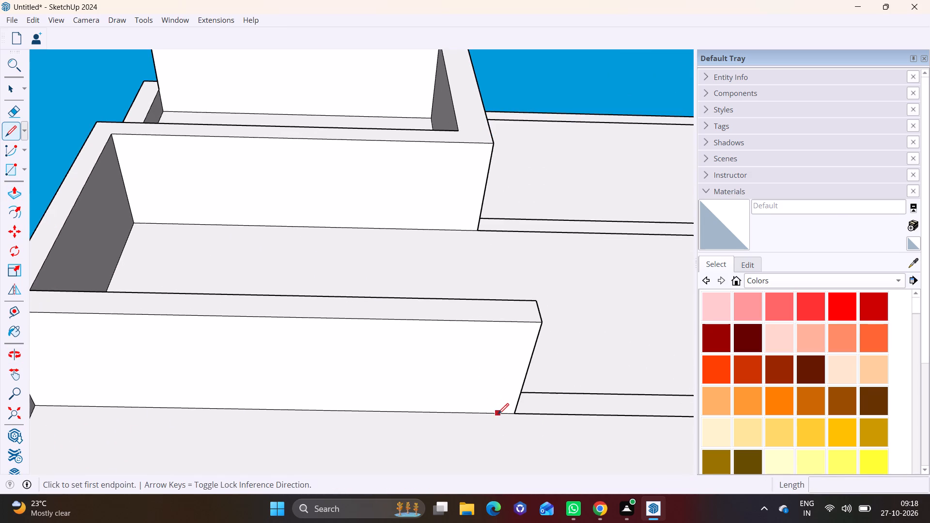
{"action": "left_click", "coordinate": [496, 414]}
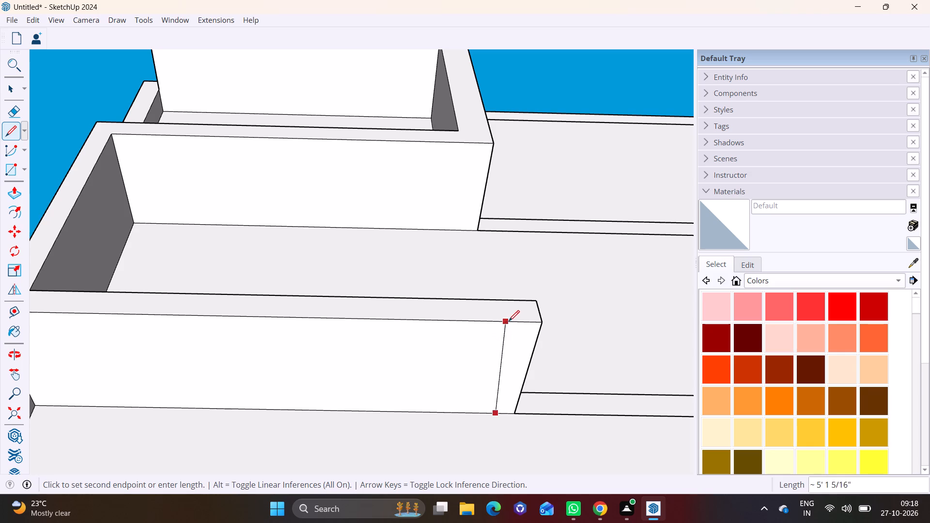
{"action": "left_click", "coordinate": [514, 321]}
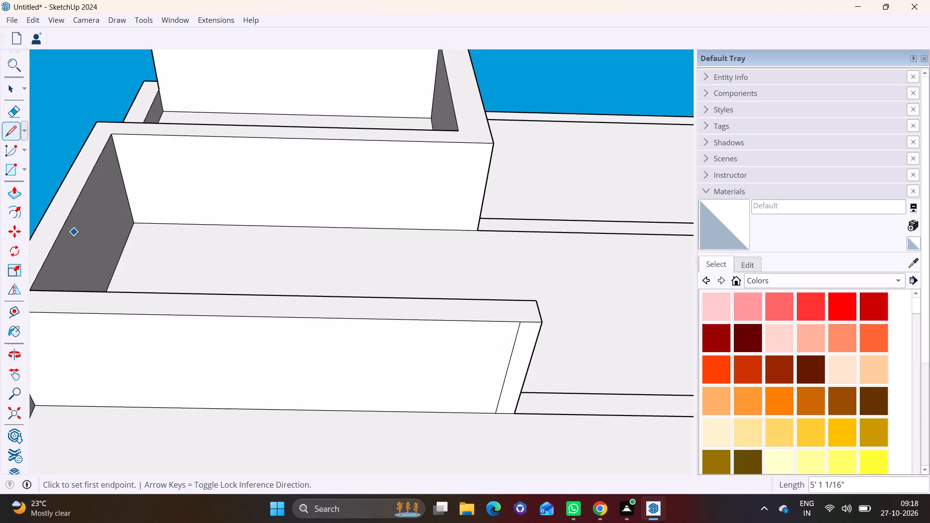
Push/Pull the strip at the free end of the lowest beam's underside down to the bottom edge of the slab below.
{"action": "left_click", "coordinate": [8, 94]}
{"action": "left_click", "coordinate": [517, 358]}
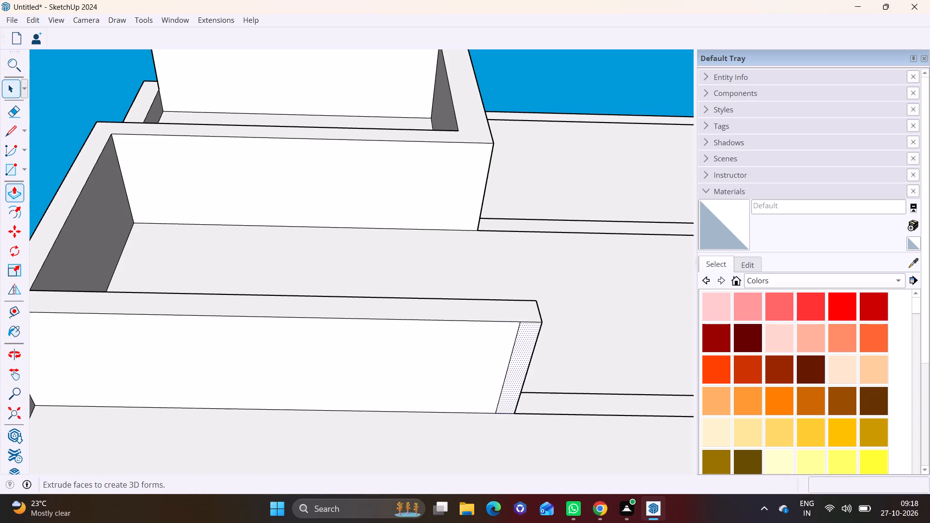
{"action": "left_click", "coordinate": [15, 192]}
{"action": "left_click", "coordinate": [521, 364]}
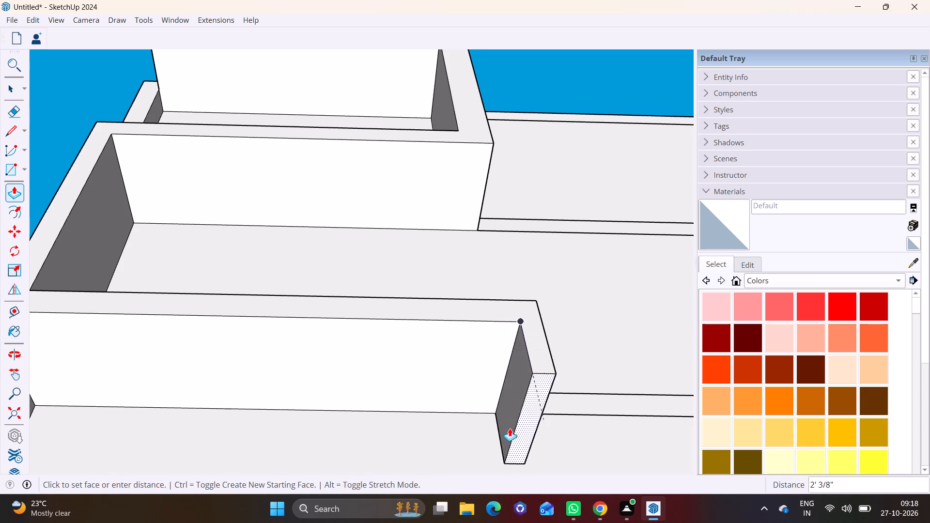
{"action": "scroll", "coordinate": [510, 429], "scroll_direction": "down", "scroll_amount": 10}
{"action": "middle_click_drag", "start_coordinate": [512, 428], "coordinate": [475, 126], "text": "shift"}
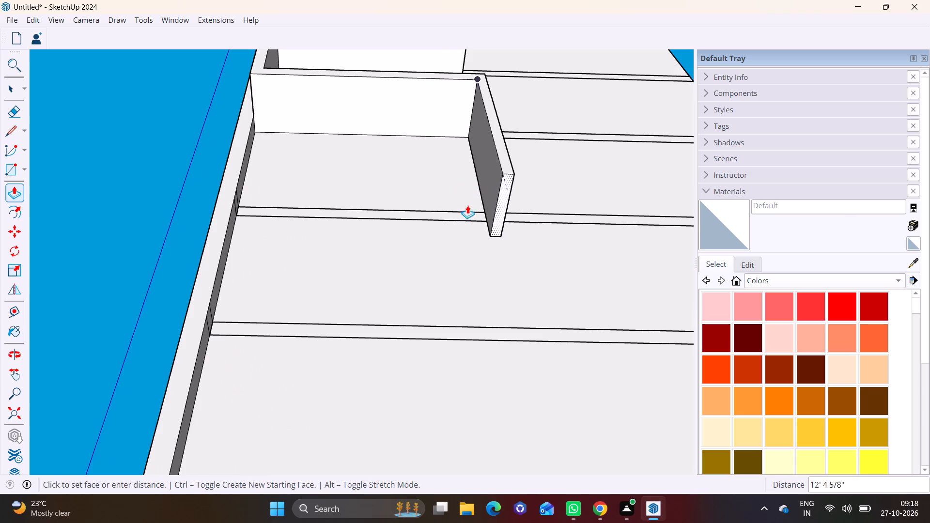
{"action": "scroll", "coordinate": [461, 215], "scroll_direction": "up", "scroll_amount": 8}
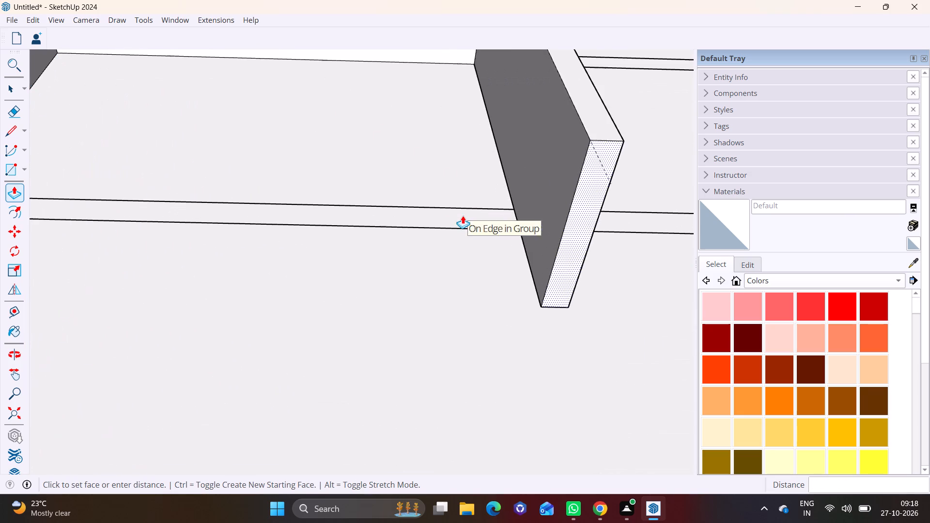
{"action": "left_click", "coordinate": [460, 228]}
{"action": "left_click", "coordinate": [523, 175]}
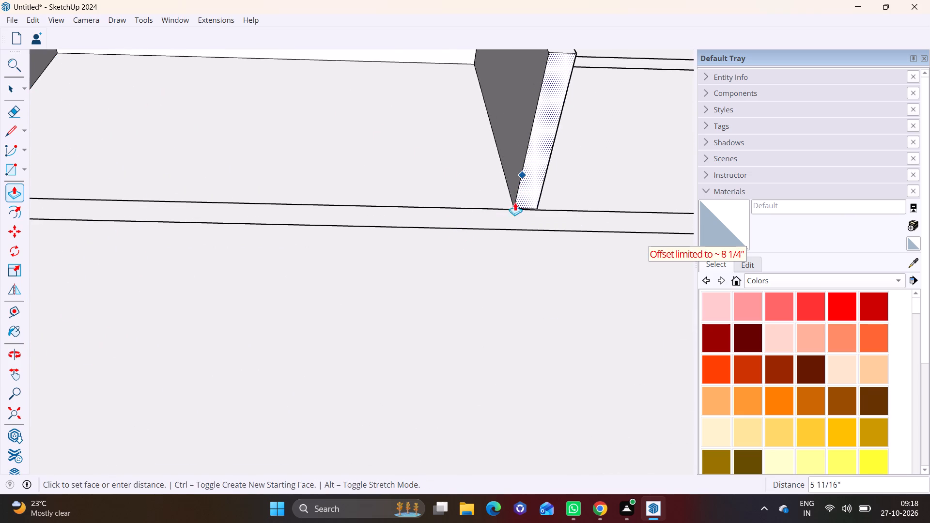
{"action": "left_click", "coordinate": [505, 228]}
{"action": "left_click", "coordinate": [525, 189]}
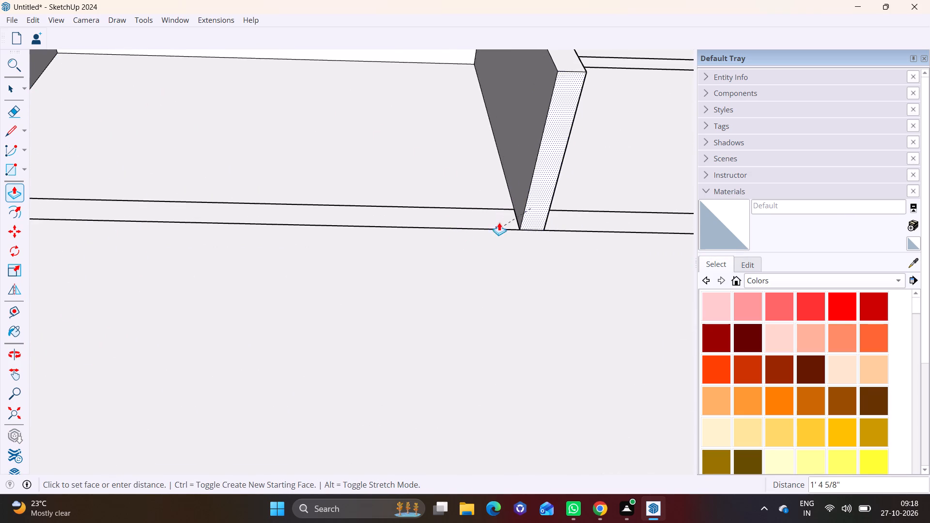
{"action": "left_click", "coordinate": [499, 215]}
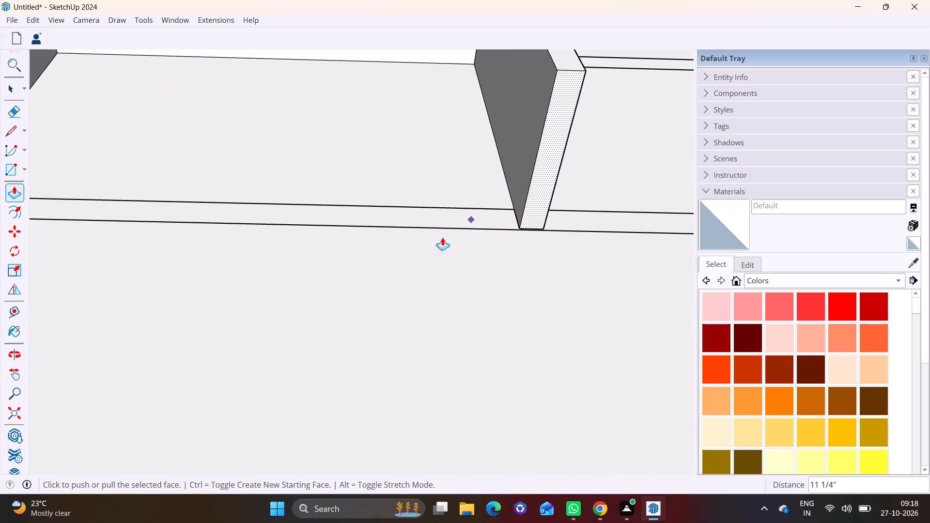
Draw a line about 5'1" long across the inner face of the free-end drop, level with the slab's top edge.
{"action": "scroll", "coordinate": [442, 238], "scroll_direction": "down", "scroll_amount": 8}
{"action": "middle_click_drag", "start_coordinate": [498, 163], "coordinate": [668, 331]}
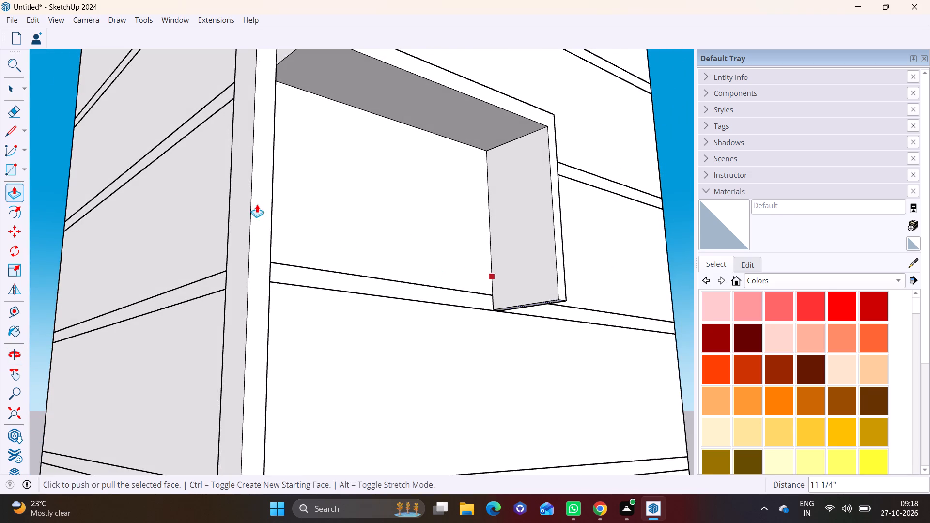
{"action": "left_click", "coordinate": [7, 130]}
{"action": "middle_click_drag", "start_coordinate": [450, 232], "coordinate": [493, 300]}
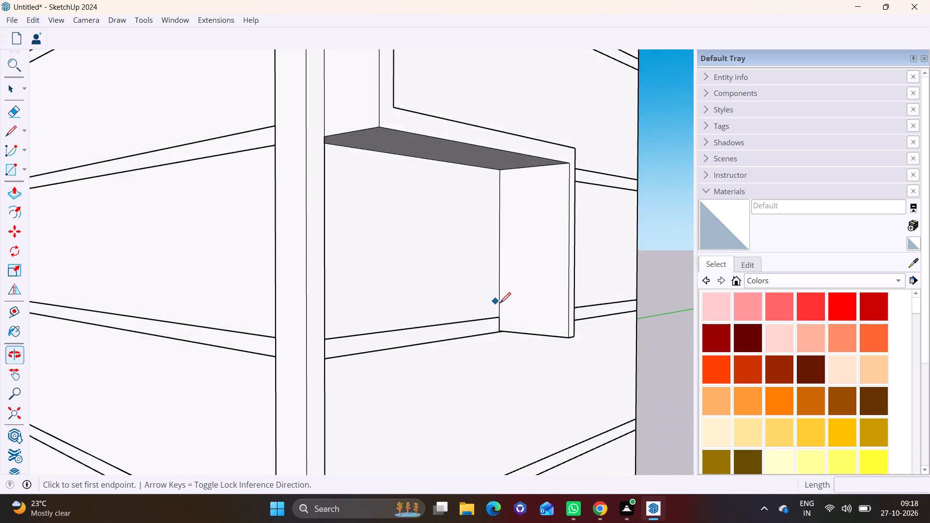
{"action": "scroll", "coordinate": [508, 305], "scroll_direction": "up", "scroll_amount": 7}
{"action": "left_click", "coordinate": [491, 328]}
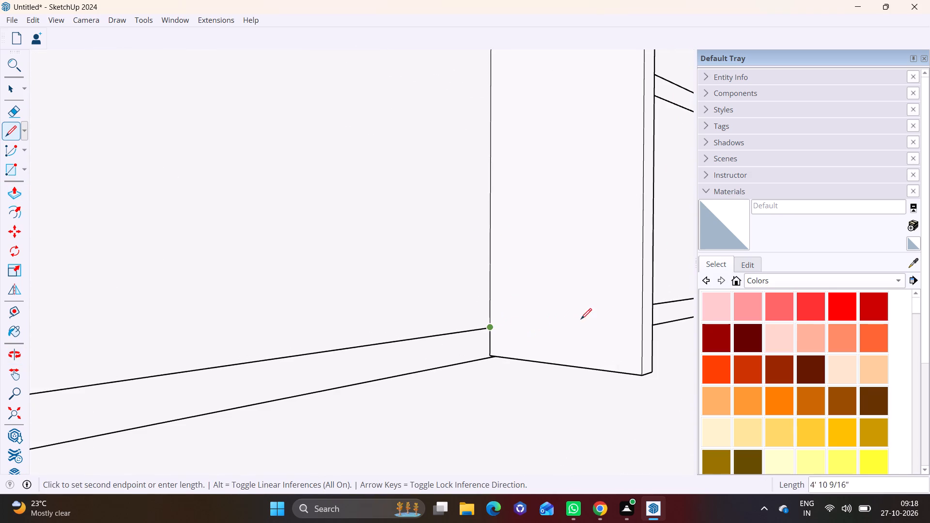
{"action": "left_click", "coordinate": [641, 339]}
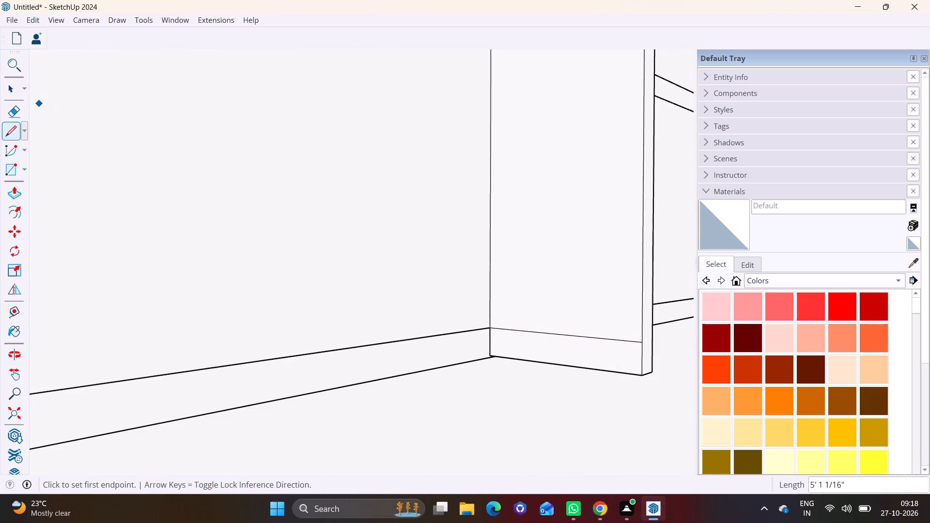
Push/Pull the strip at the foot of the free-end drop about 17'4" along the slab to the pillar.
{"action": "left_click_drag", "start_coordinate": [2, 91], "coordinate": [12, 93]}
{"action": "left_click", "coordinate": [527, 337]}
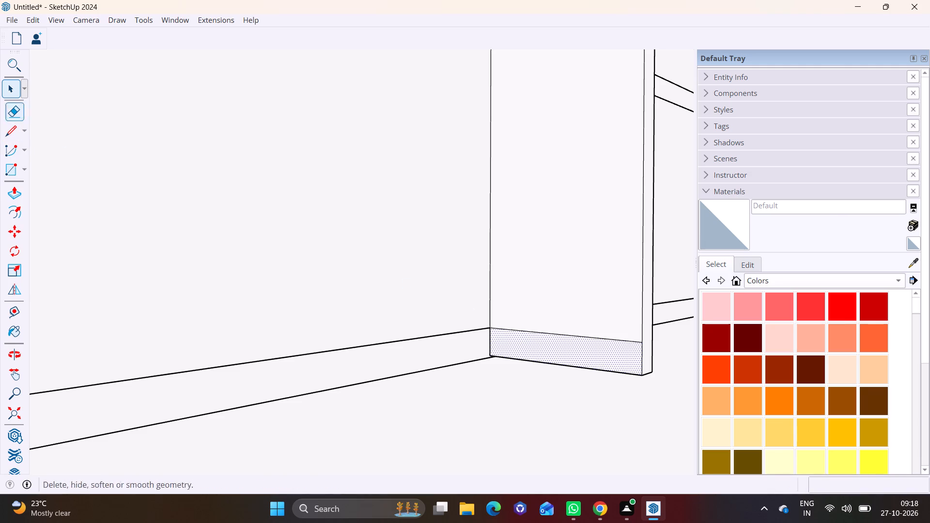
{"action": "left_click", "coordinate": [16, 190]}
{"action": "left_click", "coordinate": [544, 344]}
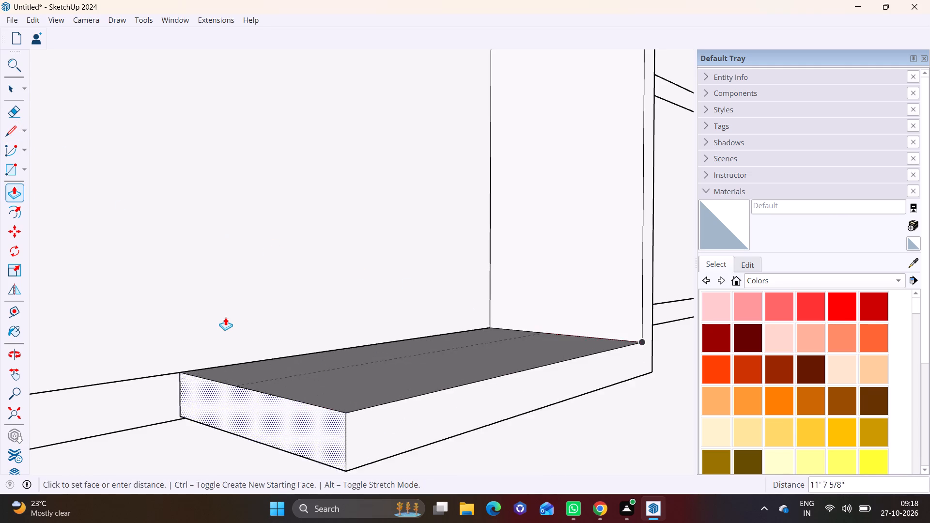
{"action": "scroll", "coordinate": [225, 317], "scroll_direction": "down", "scroll_amount": 9}
{"action": "middle_click_drag", "start_coordinate": [186, 310], "coordinate": [310, 274], "text": "shift"}
{"action": "middle_click_drag", "start_coordinate": [283, 294], "coordinate": [112, 286]}
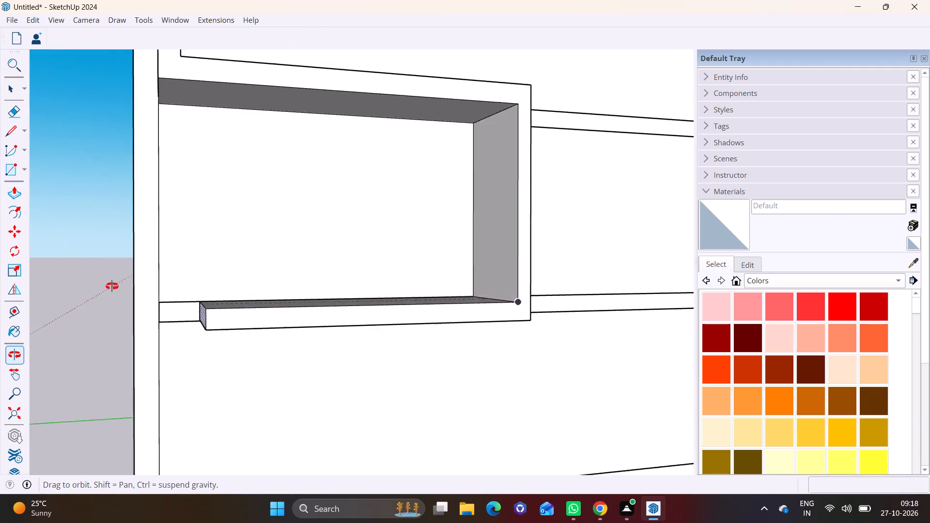
{"action": "middle_click_drag", "start_coordinate": [112, 286], "coordinate": [105, 284]}
{"action": "left_click", "coordinate": [156, 263]}
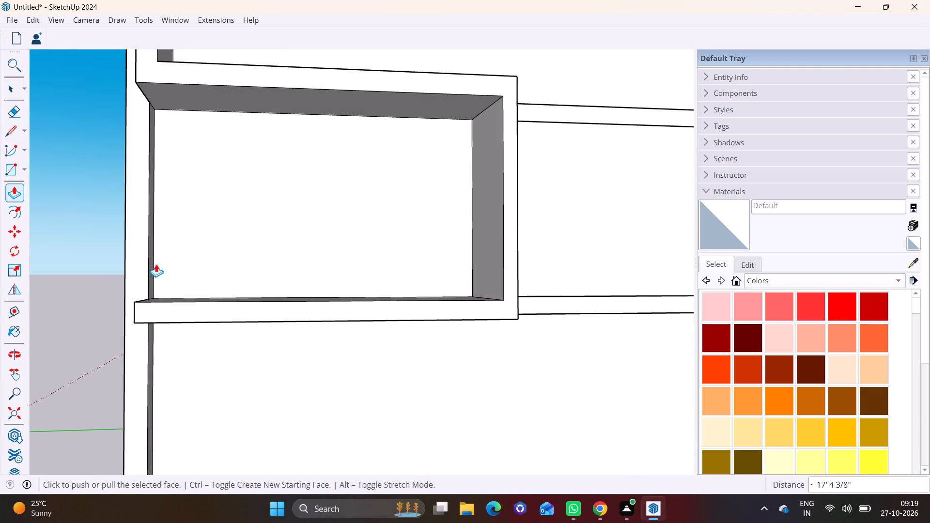
Draw a line about 5'1" long across the new lowest beam's underside near its pillar end.
{"action": "middle_click_drag", "start_coordinate": [224, 317], "coordinate": [235, 141]}
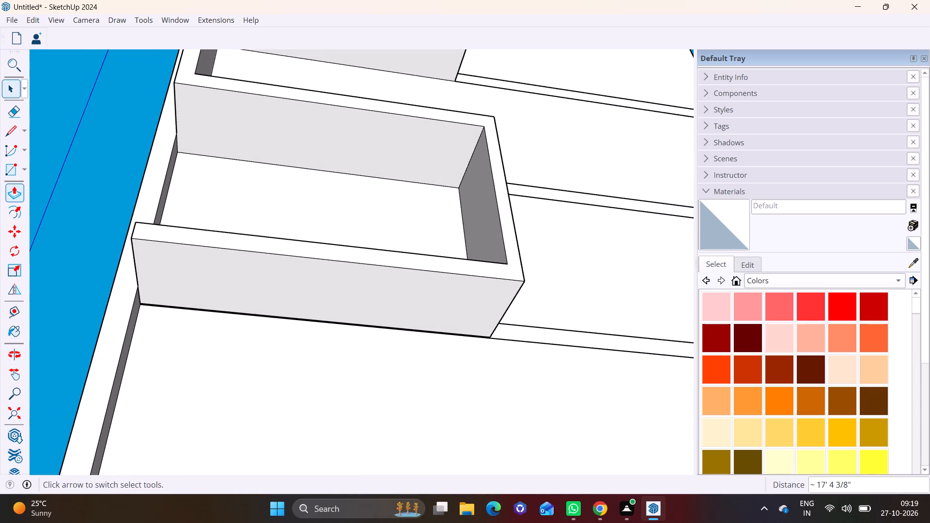
{"action": "left_click", "coordinate": [15, 132]}
{"action": "scroll", "coordinate": [175, 288], "scroll_direction": "up", "scroll_amount": 3}
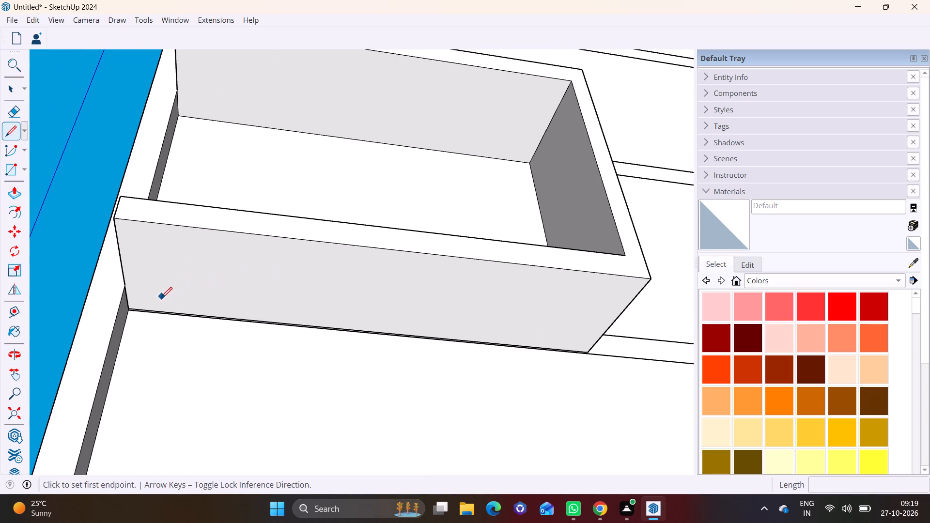
{"action": "left_click", "coordinate": [150, 308]}
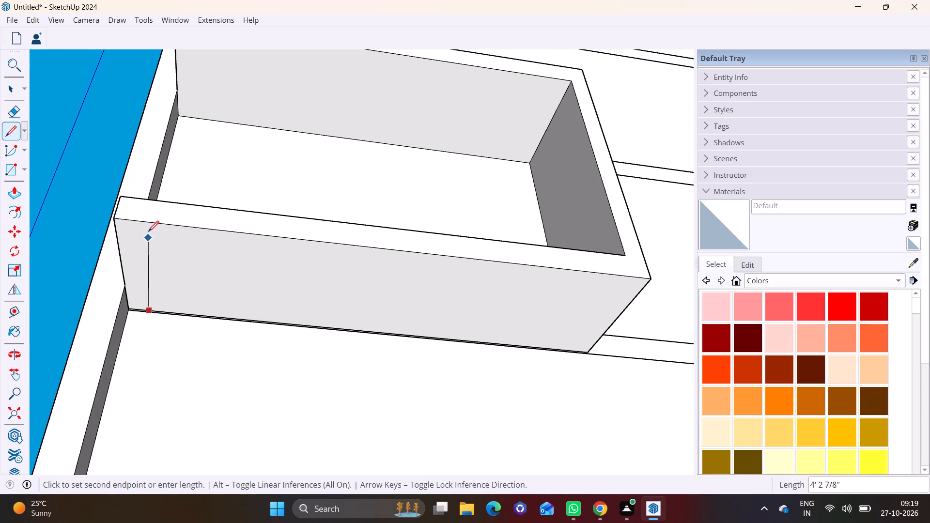
{"action": "left_click", "coordinate": [140, 218]}
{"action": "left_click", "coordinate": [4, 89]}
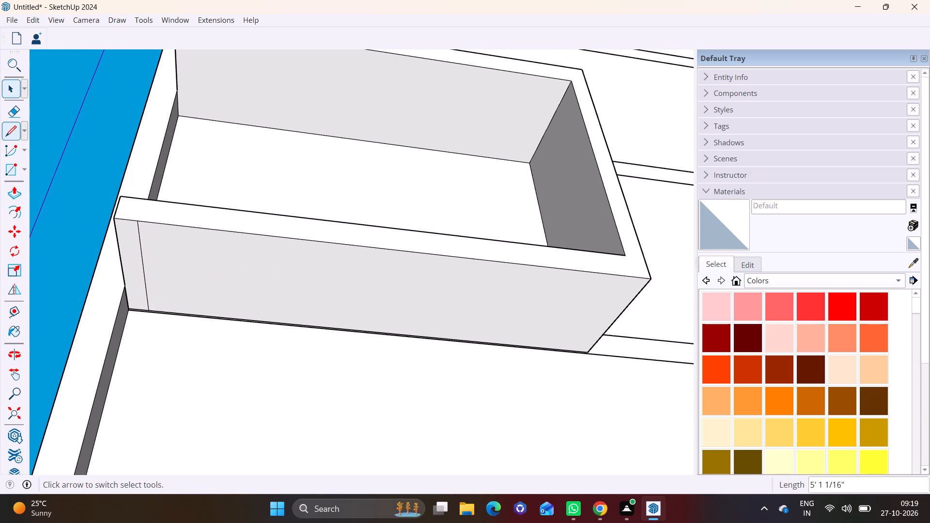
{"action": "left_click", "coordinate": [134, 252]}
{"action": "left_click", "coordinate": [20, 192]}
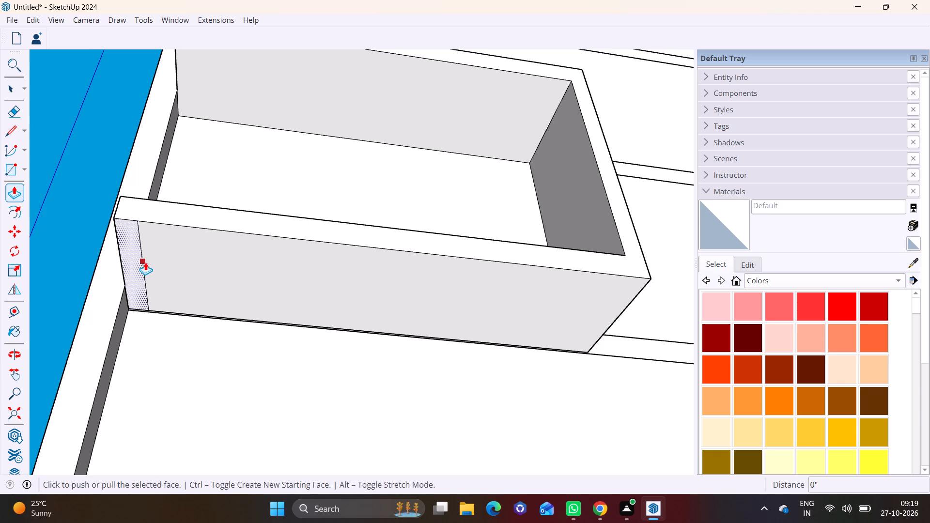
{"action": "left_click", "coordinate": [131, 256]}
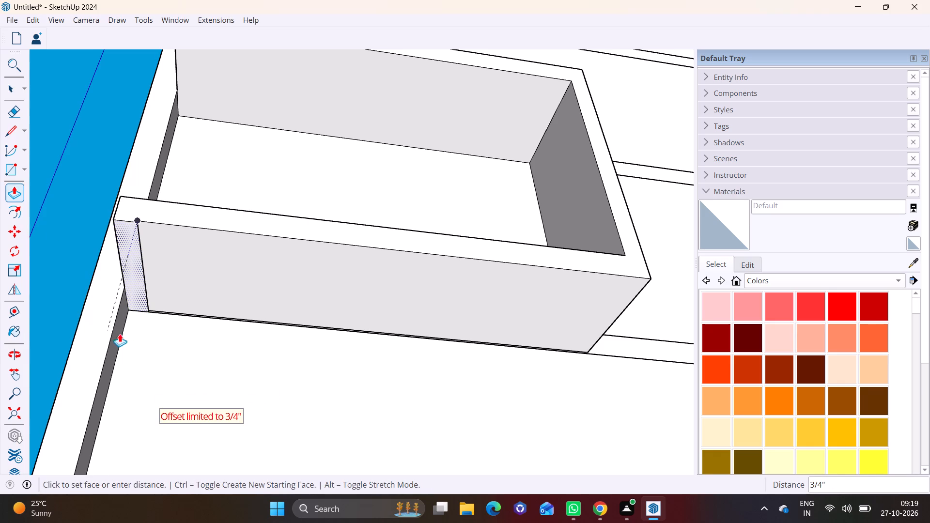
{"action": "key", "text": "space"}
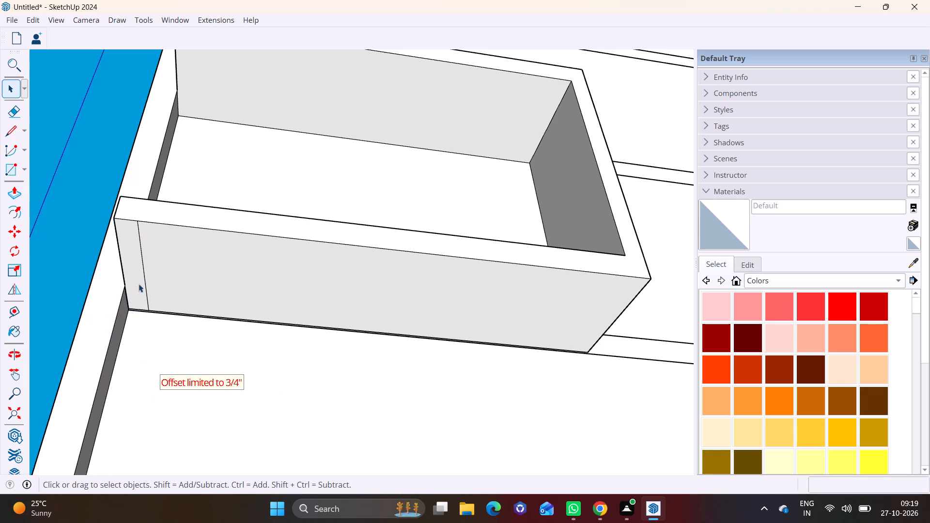
Push/Pull the strip at the underside's pillar end down 10' and a further 1' to the bottom edge of the slab below.
{"action": "left_click", "coordinate": [134, 266]}
{"action": "left_click", "coordinate": [15, 187]}
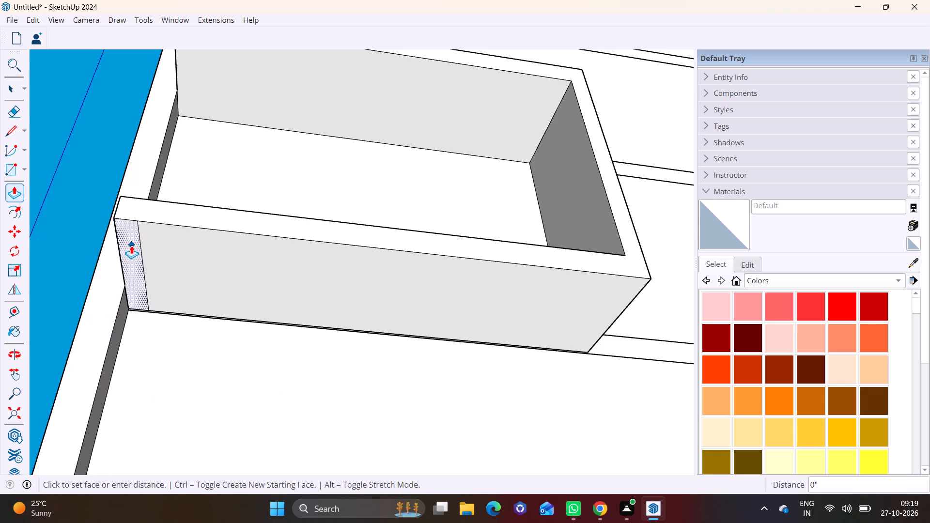
{"action": "left_click", "coordinate": [131, 246]}
{"action": "left_click", "coordinate": [124, 307]}
{"action": "left_click", "coordinate": [132, 264]}
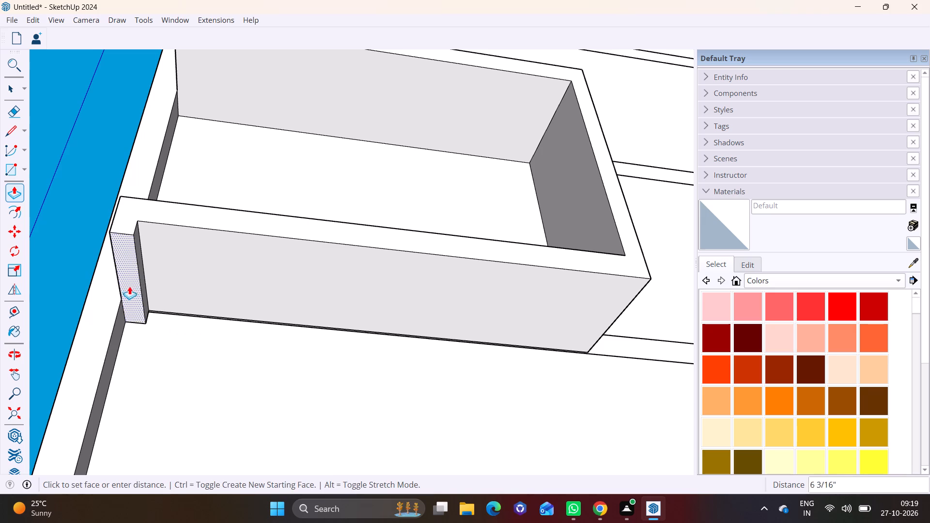
{"action": "scroll", "coordinate": [127, 322], "scroll_direction": "down", "scroll_amount": 8}
{"action": "middle_click_drag", "start_coordinate": [154, 343], "coordinate": [218, 236], "text": "shift"}
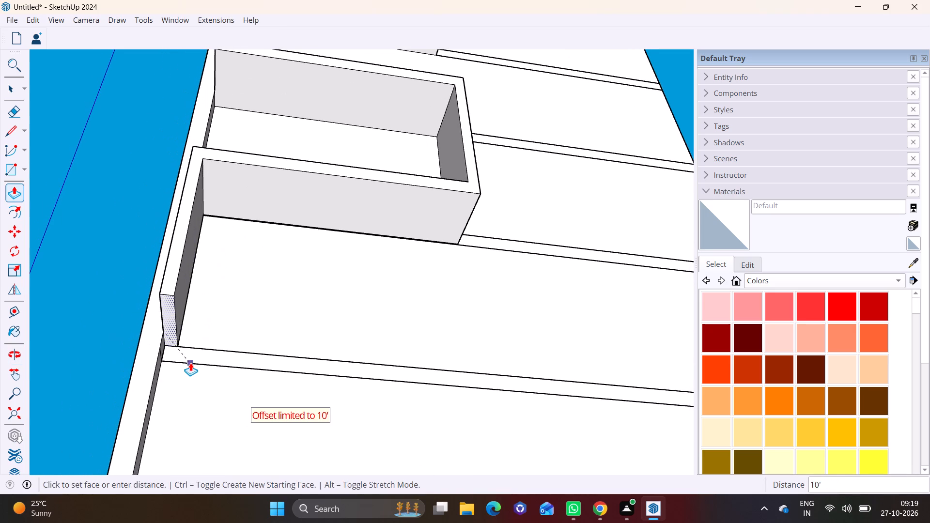
{"action": "left_click", "coordinate": [190, 363]}
{"action": "left_click", "coordinate": [170, 320]}
{"action": "left_click", "coordinate": [193, 363]}
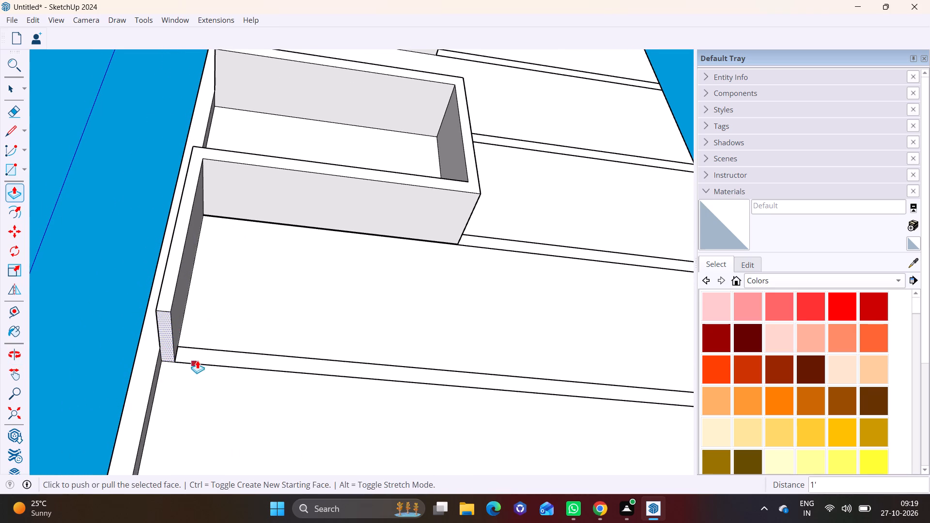
Draw a line across the inner face of the pillar-side drop, level with the slab's top edge.
{"action": "middle_click_drag", "start_coordinate": [216, 313], "coordinate": [79, 320]}
{"action": "left_click", "coordinate": [12, 129]}
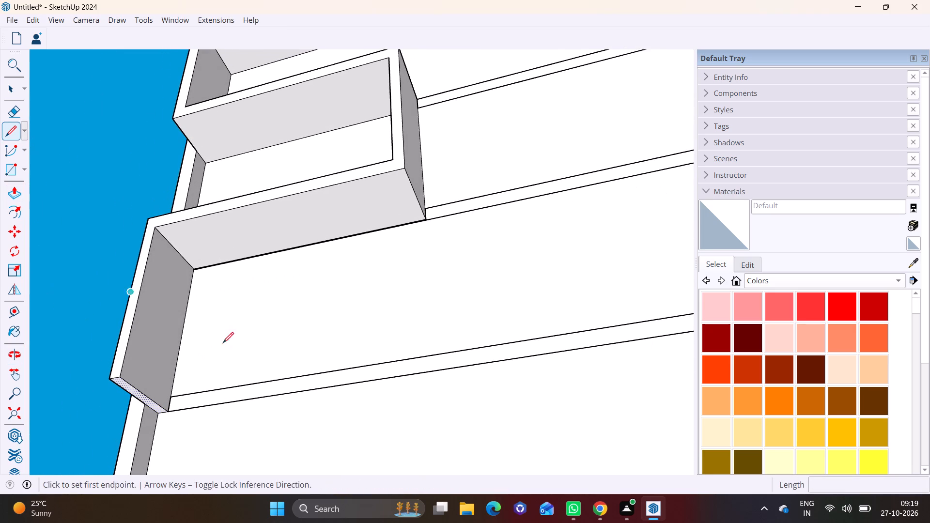
{"action": "scroll", "coordinate": [192, 369], "scroll_direction": "up", "scroll_amount": 7}
{"action": "left_click", "coordinate": [157, 417]}
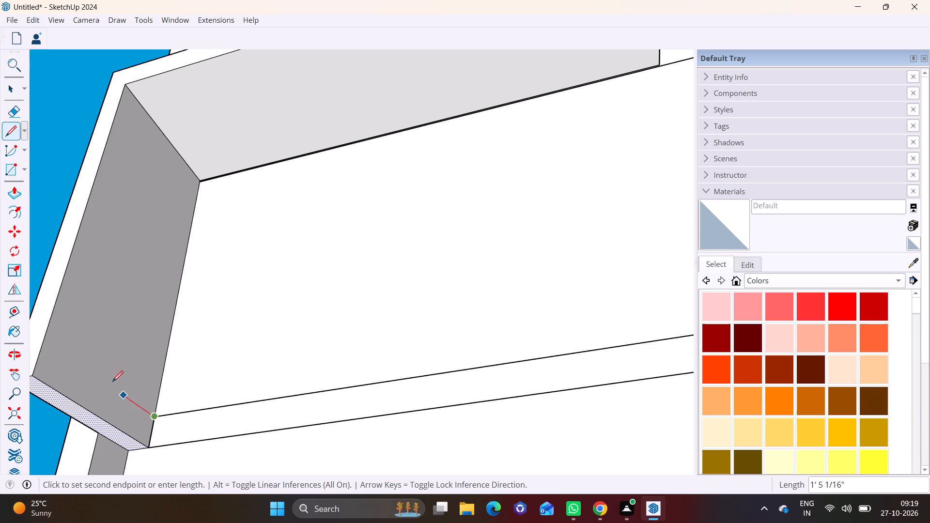
{"action": "left_click", "coordinate": [42, 344]}
Push/Pull the strip at the foot of the pillar-side drop about 17'4" along the slab, away from the pillar.
{"action": "key", "text": "space"}
{"action": "left_click", "coordinate": [83, 385]}
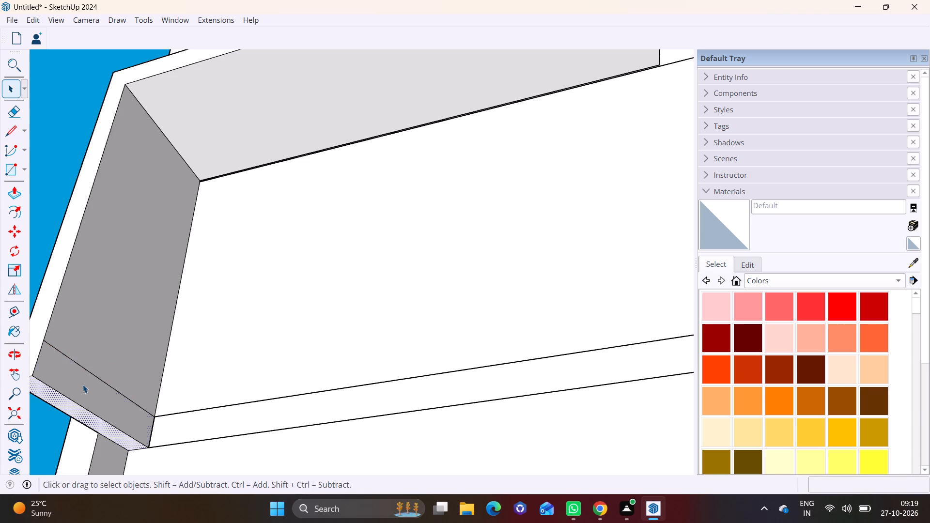
{"action": "left_click", "coordinate": [9, 194]}
{"action": "left_click", "coordinate": [81, 383]}
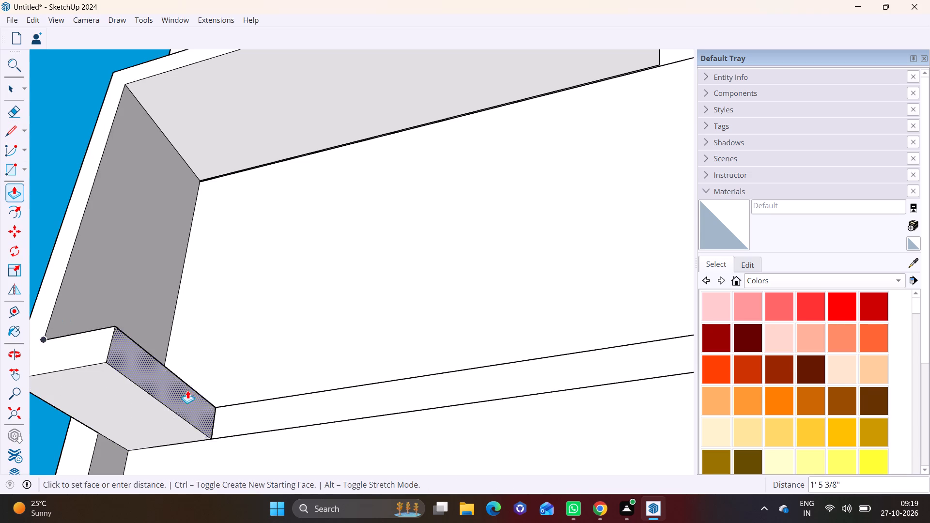
{"action": "scroll", "coordinate": [401, 394], "scroll_direction": "down", "scroll_amount": 6}
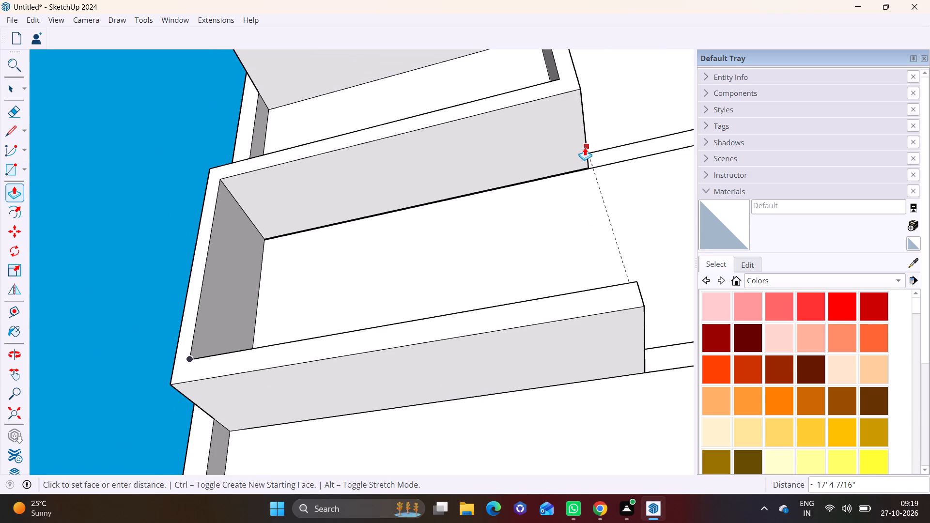
{"action": "left_click", "coordinate": [585, 147]}
Draw a line about 5'1" long across the lowest projecting beam's underside near its free end.
{"action": "scroll", "coordinate": [589, 413], "scroll_direction": "down", "scroll_amount": 7}
{"action": "middle_click_drag", "start_coordinate": [582, 407], "coordinate": [508, 265], "text": "shift"}
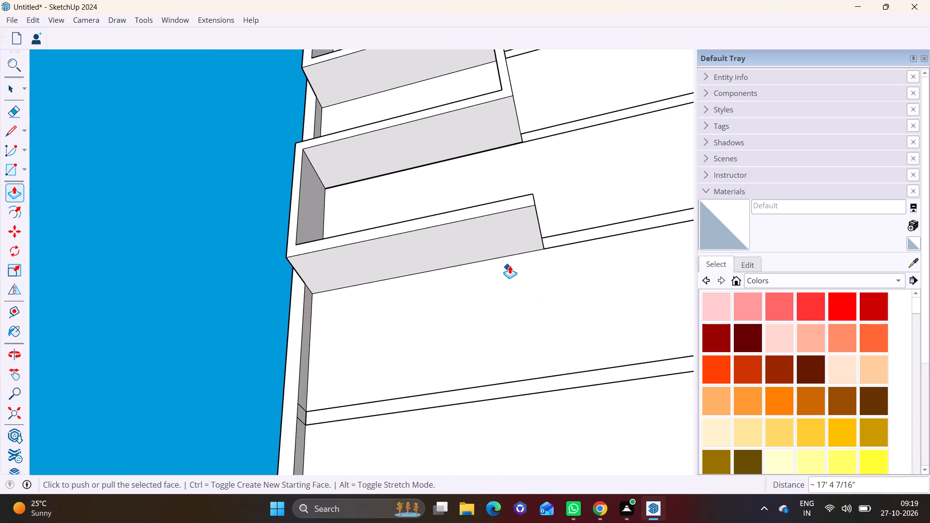
{"action": "middle_click_drag", "start_coordinate": [510, 265], "coordinate": [518, 188]}
{"action": "left_click", "coordinate": [7, 127]}
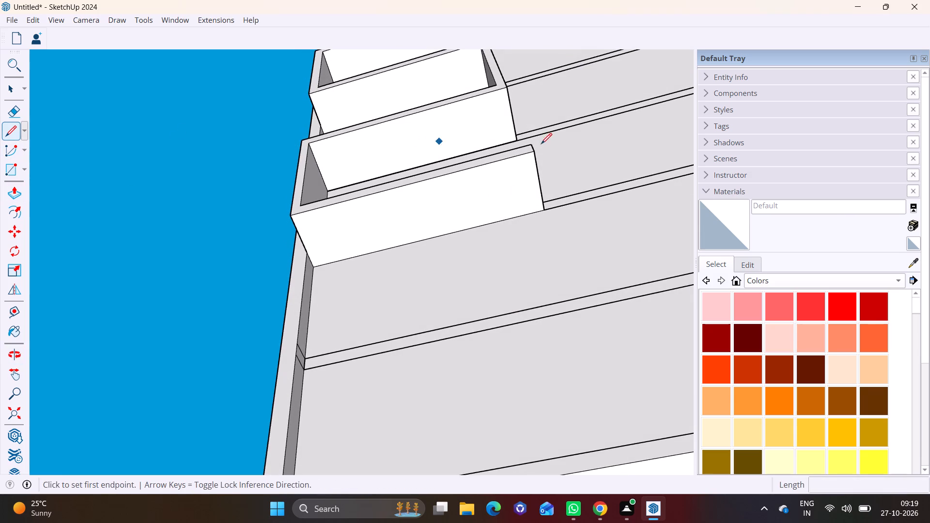
{"action": "scroll", "coordinate": [552, 147], "scroll_direction": "up", "scroll_amount": 9}
{"action": "left_click", "coordinate": [542, 273]}
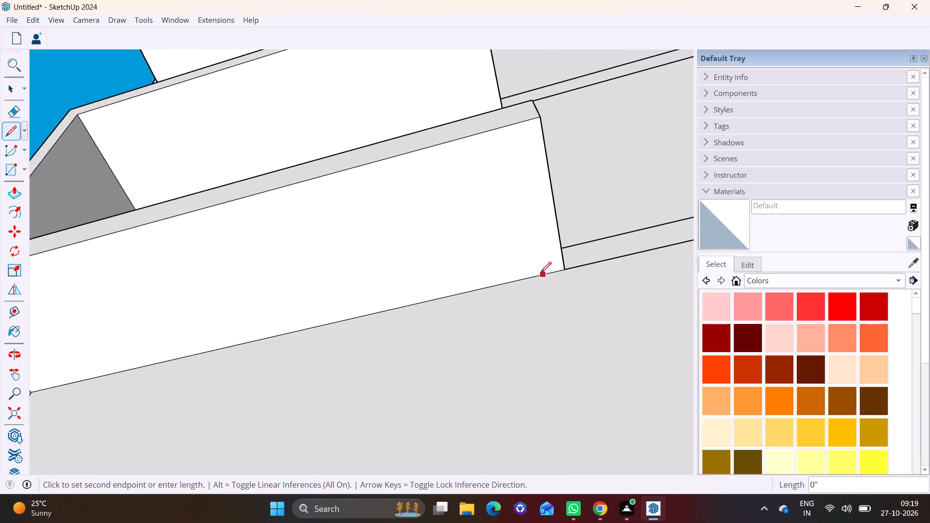
{"action": "left_click", "coordinate": [512, 124]}
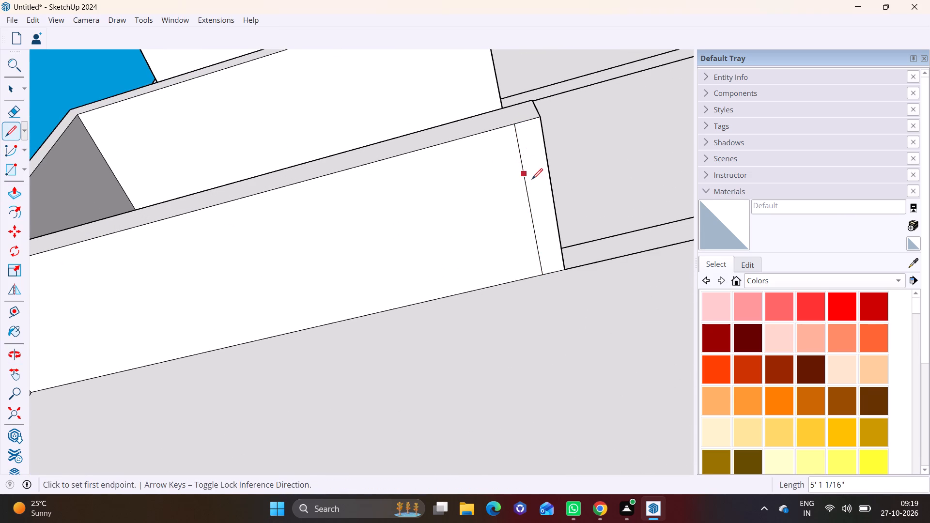
Push/Pull the strip at the lowest beam's free end down 10' and a further 1' to the bottom edge of the slab below.
{"action": "key", "text": "space"}
{"action": "left_click", "coordinate": [532, 180]}
{"action": "left_click", "coordinate": [1, 186]}
{"action": "left_click", "coordinate": [25, 190]}
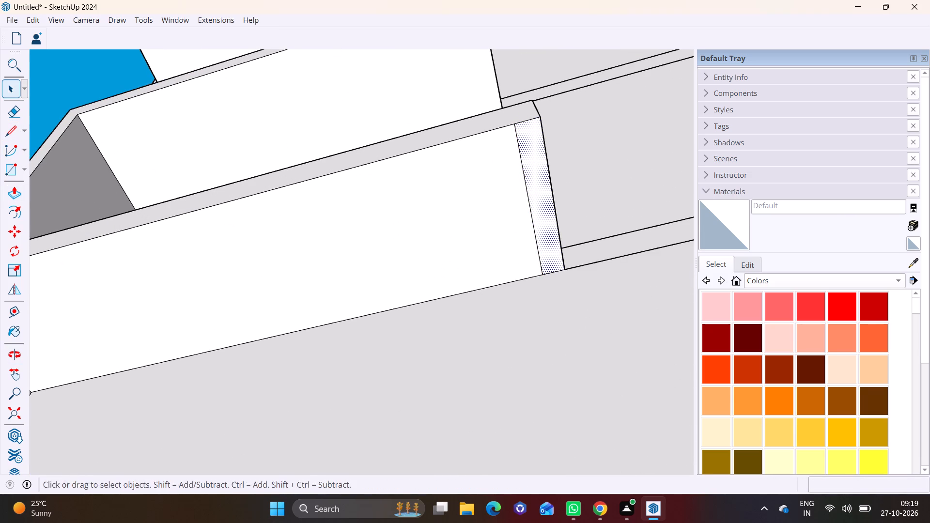
{"action": "left_click", "coordinate": [15, 190]}
{"action": "left_click", "coordinate": [536, 179]}
{"action": "scroll", "coordinate": [571, 369], "scroll_direction": "down", "scroll_amount": 6}
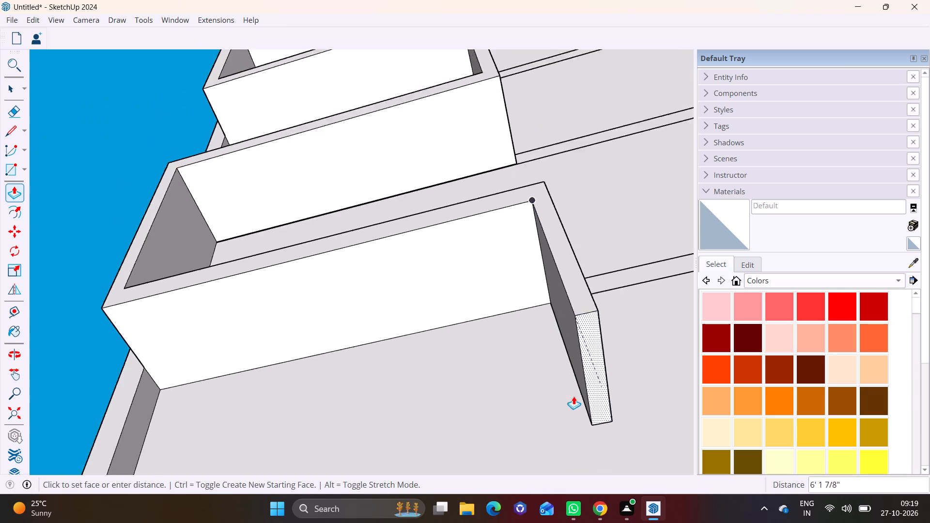
{"action": "middle_click_drag", "start_coordinate": [573, 399], "coordinate": [539, 265], "text": "shift"}
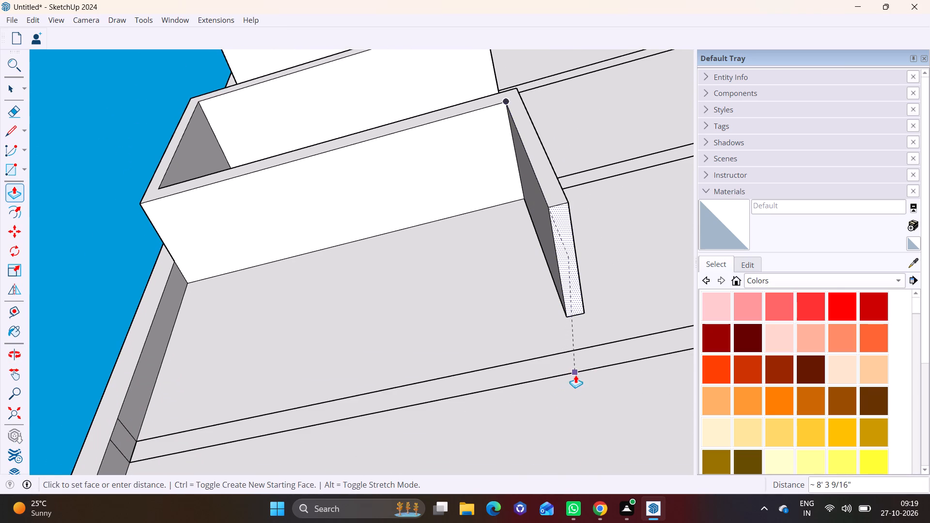
{"action": "left_click", "coordinate": [575, 375]}
{"action": "left_click", "coordinate": [573, 292]}
{"action": "left_click", "coordinate": [575, 374]}
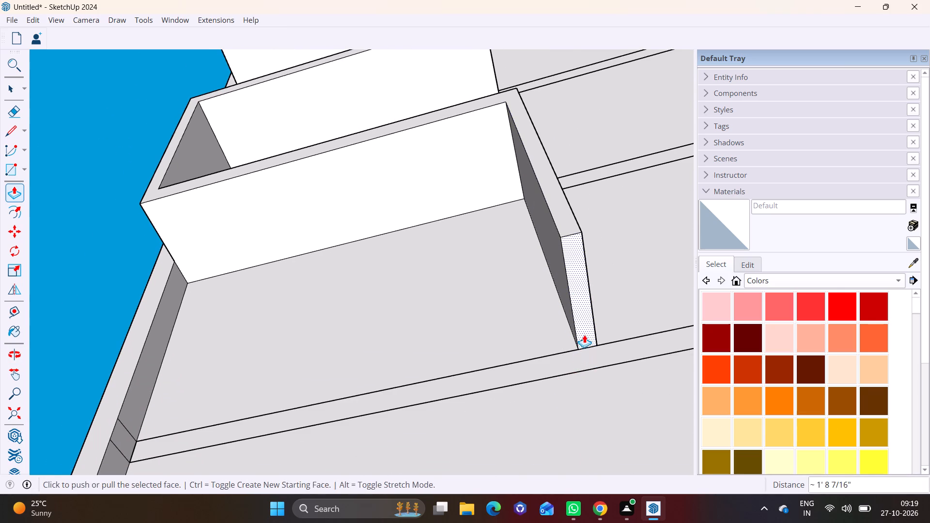
{"action": "left_click", "coordinate": [583, 333]}
{"action": "left_click", "coordinate": [557, 375]}
Draw a line across the inner face of the new free-end drop, level with the slab's top edge.
{"action": "scroll", "coordinate": [566, 337], "scroll_direction": "down", "scroll_amount": 4}
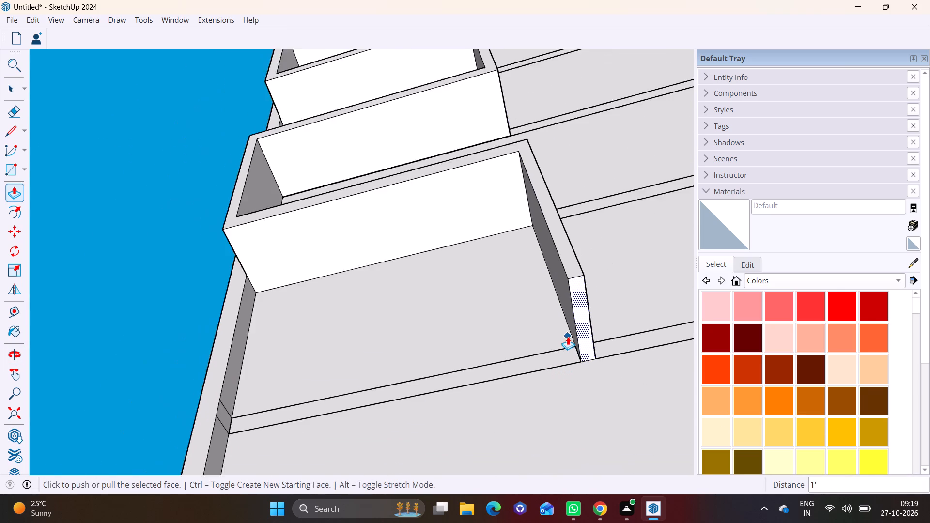
{"action": "scroll", "coordinate": [568, 337], "scroll_direction": "down", "scroll_amount": 14}
{"action": "middle_click_drag", "start_coordinate": [556, 337], "coordinate": [670, 390]}
{"action": "scroll", "coordinate": [603, 373], "scroll_direction": "up", "scroll_amount": 1}
{"action": "middle_click_drag", "start_coordinate": [591, 379], "coordinate": [569, 356], "text": "shift"}
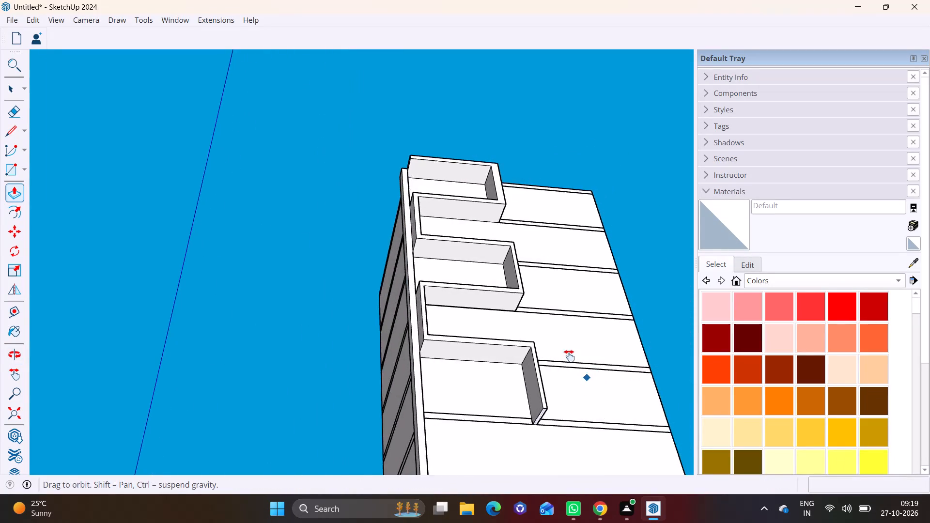
{"action": "middle_click_drag", "start_coordinate": [569, 356], "coordinate": [540, 326], "text": "shift"}
{"action": "scroll", "coordinate": [481, 327], "scroll_direction": "up", "scroll_amount": 5}
{"action": "middle_click_drag", "start_coordinate": [518, 349], "coordinate": [611, 388]}
{"action": "scroll", "coordinate": [587, 391], "scroll_direction": "up", "scroll_amount": 1}
{"action": "middle_click_drag", "start_coordinate": [586, 391], "coordinate": [573, 339]}
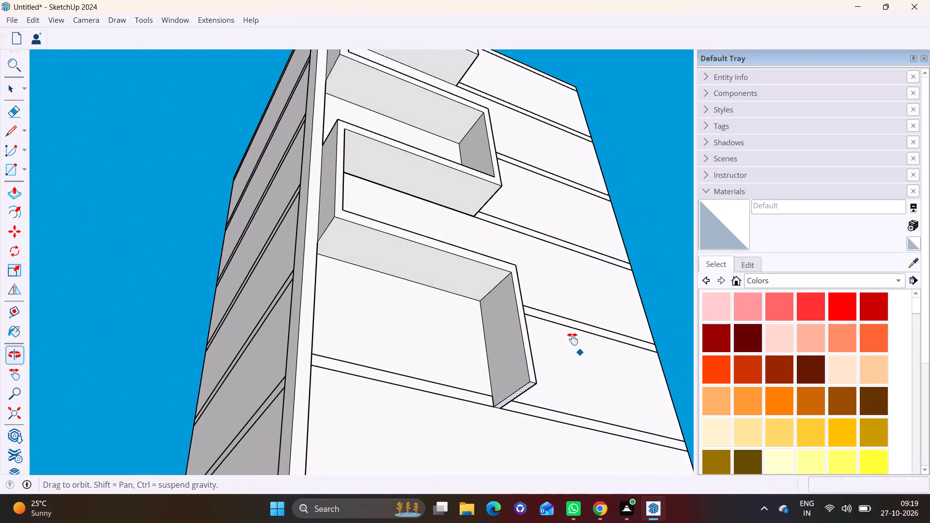
{"action": "middle_click_drag", "start_coordinate": [573, 339], "coordinate": [571, 338]}
{"action": "scroll", "coordinate": [527, 346], "scroll_direction": "up", "scroll_amount": 1}
{"action": "middle_click_drag", "start_coordinate": [527, 347], "coordinate": [609, 373]}
{"action": "left_click", "coordinate": [15, 133]}
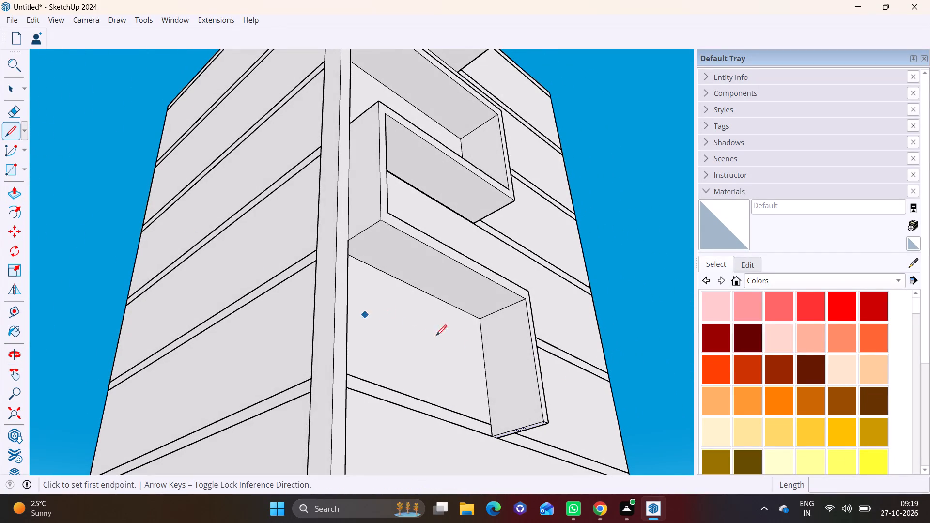
{"action": "scroll", "coordinate": [496, 447], "scroll_direction": "up", "scroll_amount": 6}
{"action": "left_click", "coordinate": [496, 406]}
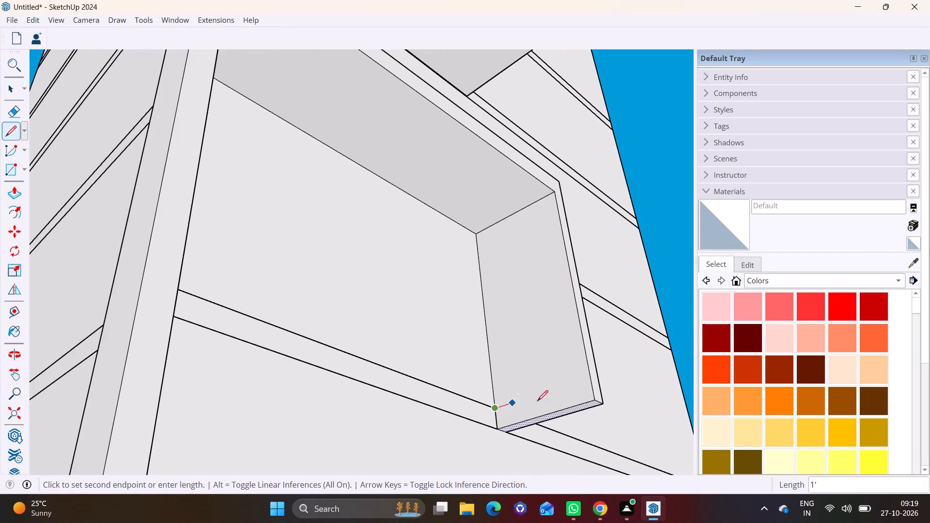
{"action": "left_click", "coordinate": [594, 379]}
Push/Pull the strip at the foot of the free-end drop about 17'6" along the slab to the corner pillar.
{"action": "key", "text": "space"}
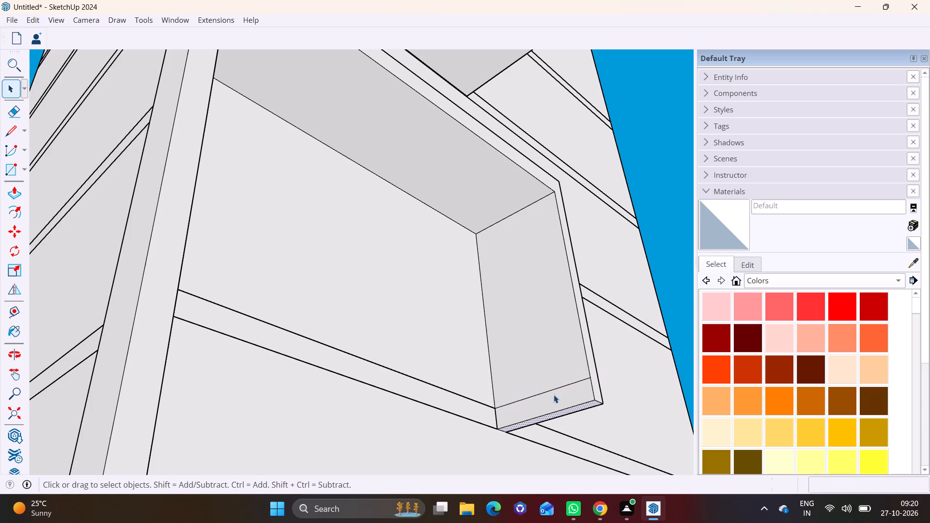
{"action": "left_click", "coordinate": [553, 396]}
{"action": "left_click", "coordinate": [9, 185]}
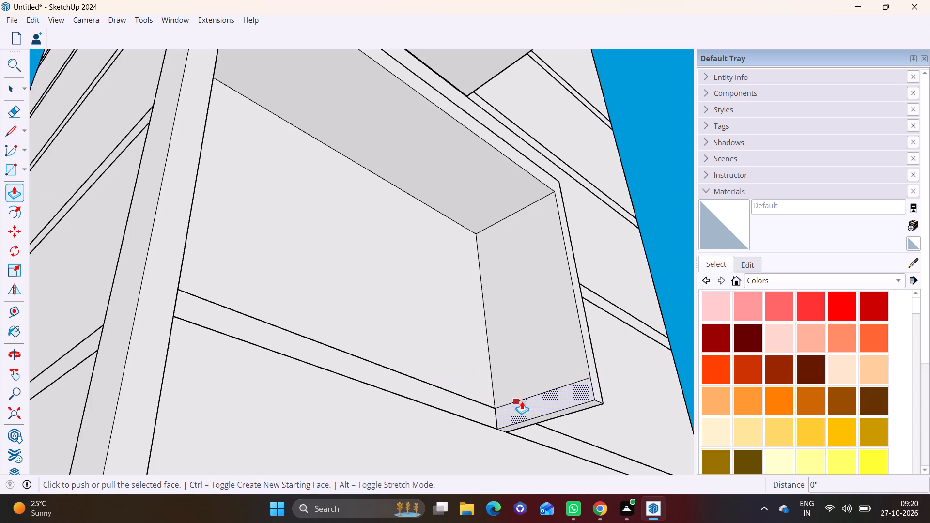
{"action": "left_click", "coordinate": [529, 401]}
{"action": "left_click", "coordinate": [166, 314]}
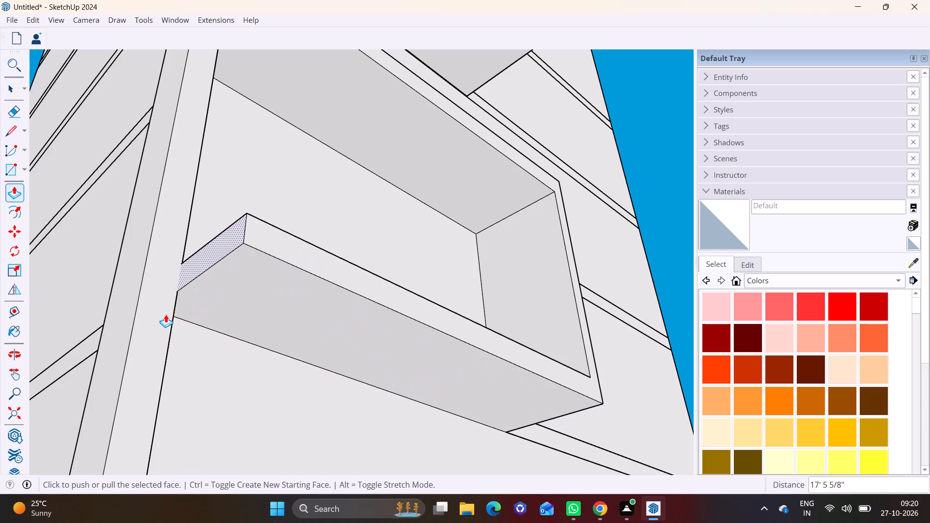
Draw a line about 5'1" long across the new beam's underside near its pillar end.
{"action": "scroll", "coordinate": [217, 323], "scroll_direction": "down", "scroll_amount": 4}
{"action": "middle_click_drag", "start_coordinate": [255, 318], "coordinate": [174, 411]}
{"action": "middle_click_drag", "start_coordinate": [298, 394], "coordinate": [142, 384]}
{"action": "middle_click_drag", "start_coordinate": [148, 375], "coordinate": [155, 354], "text": "shift"}
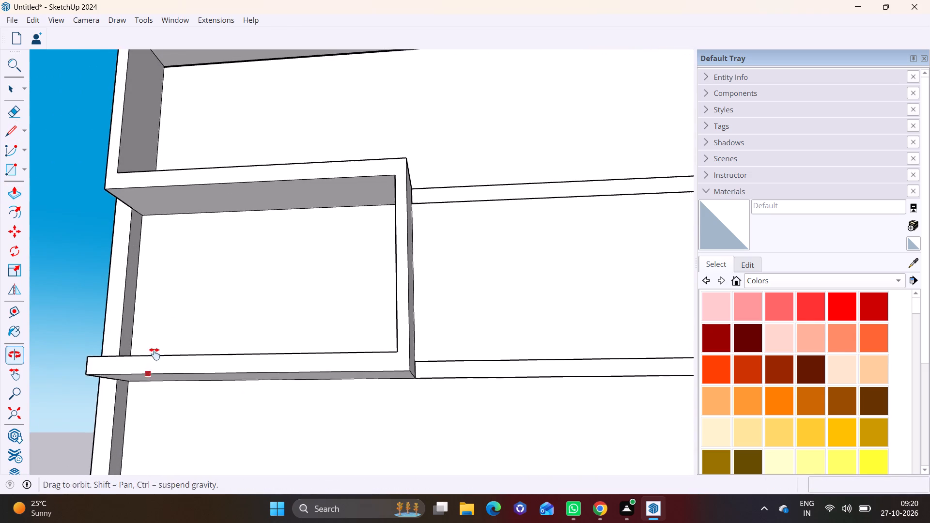
{"action": "middle_click_drag", "start_coordinate": [155, 354], "coordinate": [217, 261], "text": "shift"}
{"action": "middle_click_drag", "start_coordinate": [225, 309], "coordinate": [240, 263]}
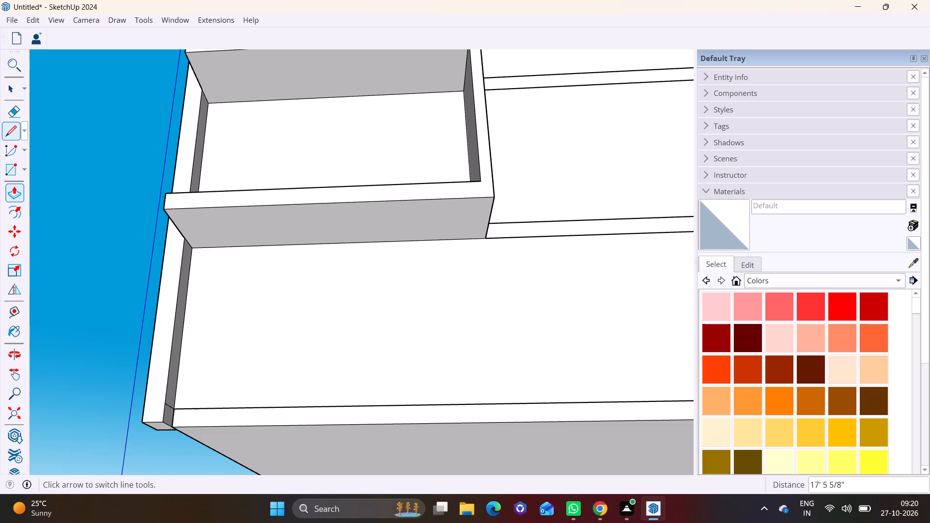
{"action": "left_click", "coordinate": [9, 129]}
{"action": "middle_click_drag", "start_coordinate": [259, 214], "coordinate": [286, 154]}
{"action": "scroll", "coordinate": [186, 192], "scroll_direction": "up", "scroll_amount": 4}
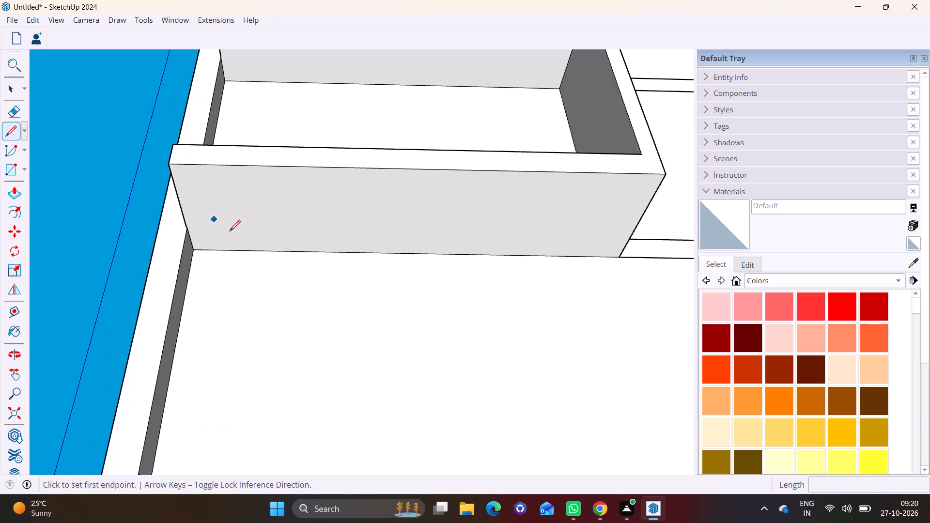
{"action": "scroll", "coordinate": [231, 232], "scroll_direction": "up", "scroll_amount": 2}
{"action": "left_click", "coordinate": [209, 252]}
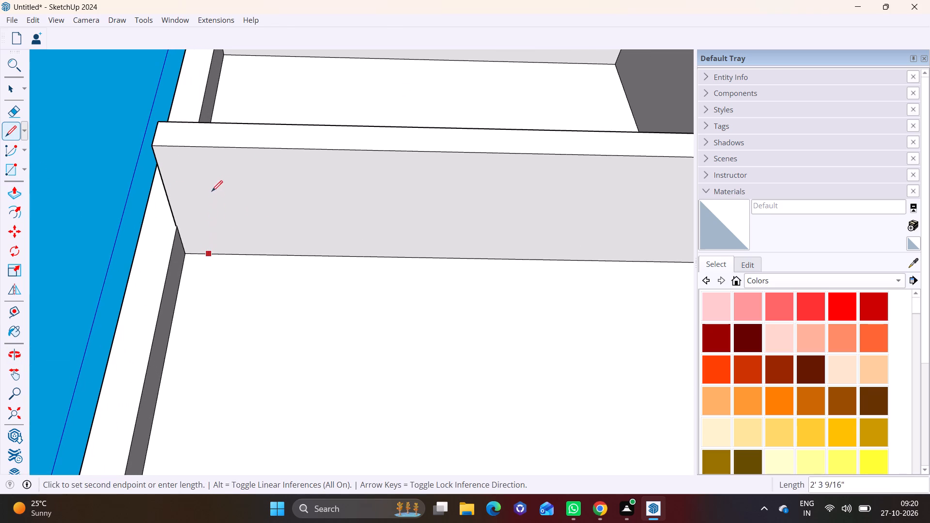
{"action": "left_click", "coordinate": [183, 144]}
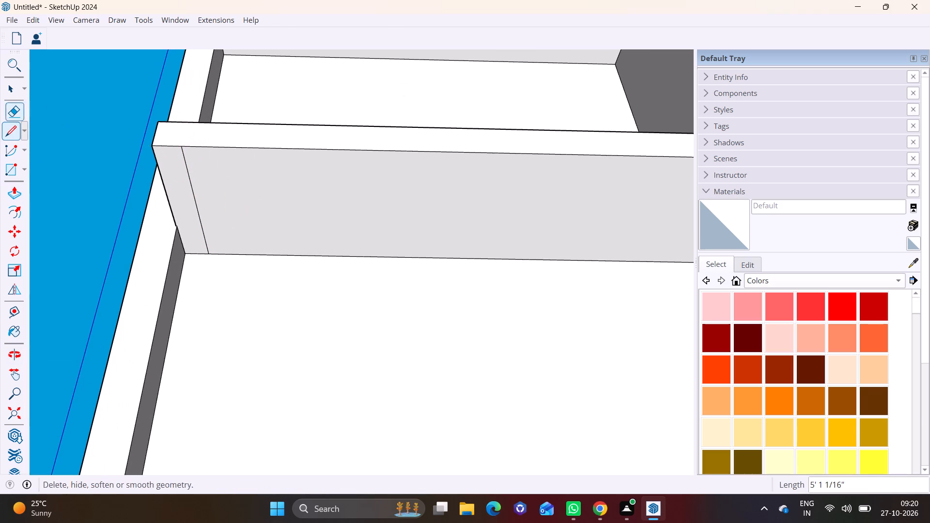
Push/Pull the strip at the underside's pillar end down 11' to the bottom edge of the lowest slab.
{"action": "left_click", "coordinate": [9, 86]}
{"action": "left_click", "coordinate": [182, 198]}
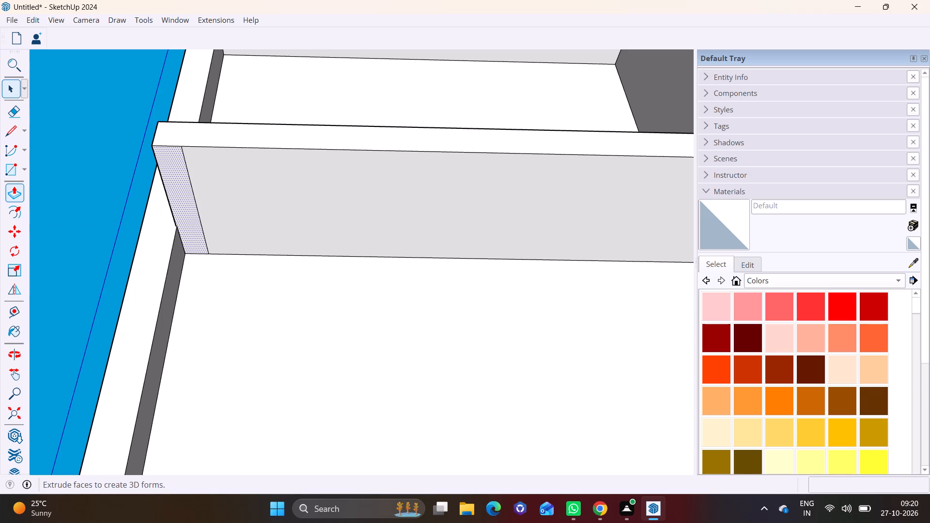
{"action": "left_click", "coordinate": [12, 192]}
{"action": "left_click", "coordinate": [183, 216]}
{"action": "scroll", "coordinate": [179, 323], "scroll_direction": "down", "scroll_amount": 6}
{"action": "middle_click_drag", "start_coordinate": [208, 385], "coordinate": [226, 304], "text": "shift"}
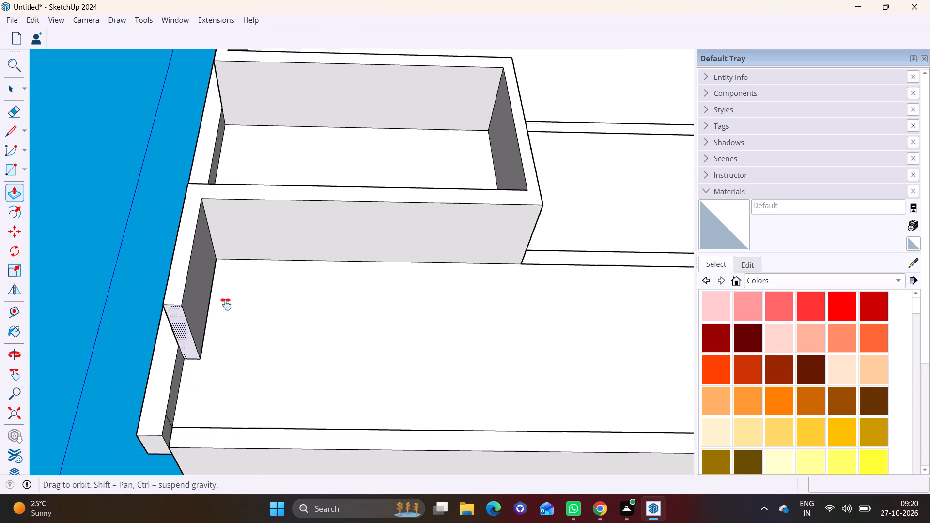
{"action": "middle_click_drag", "start_coordinate": [226, 304], "coordinate": [226, 277], "text": "shift"}
{"action": "left_click", "coordinate": [230, 370]}
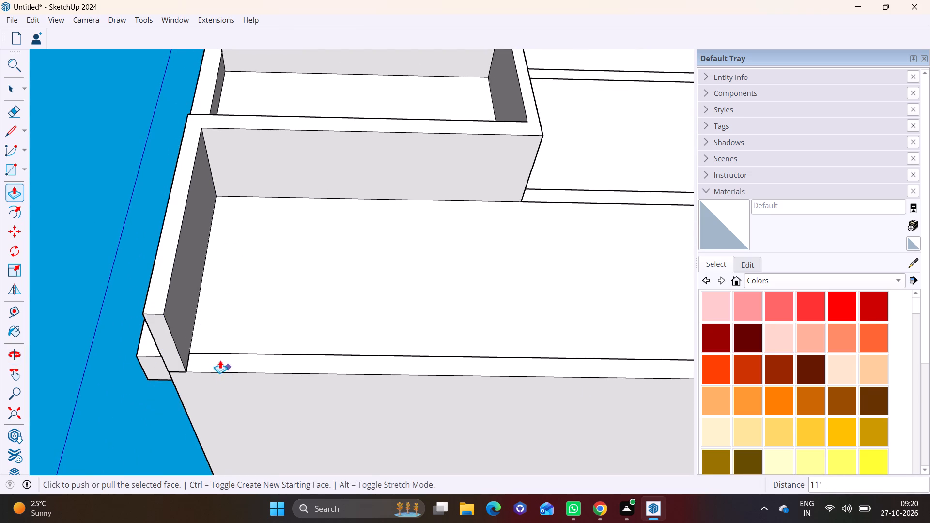
Draw a line about 5'1" long across the inner face of the pillar-side drop, level with the lowest slab's top edge.
{"action": "middle_click_drag", "start_coordinate": [217, 336], "coordinate": [88, 386]}
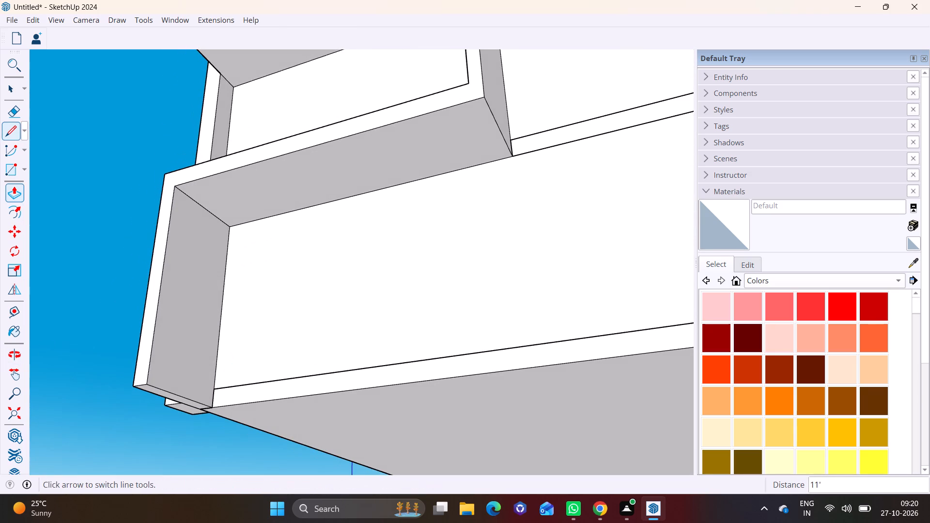
{"action": "left_click", "coordinate": [11, 130]}
{"action": "scroll", "coordinate": [215, 372], "scroll_direction": "up", "scroll_amount": 6}
{"action": "left_click", "coordinate": [217, 391]}
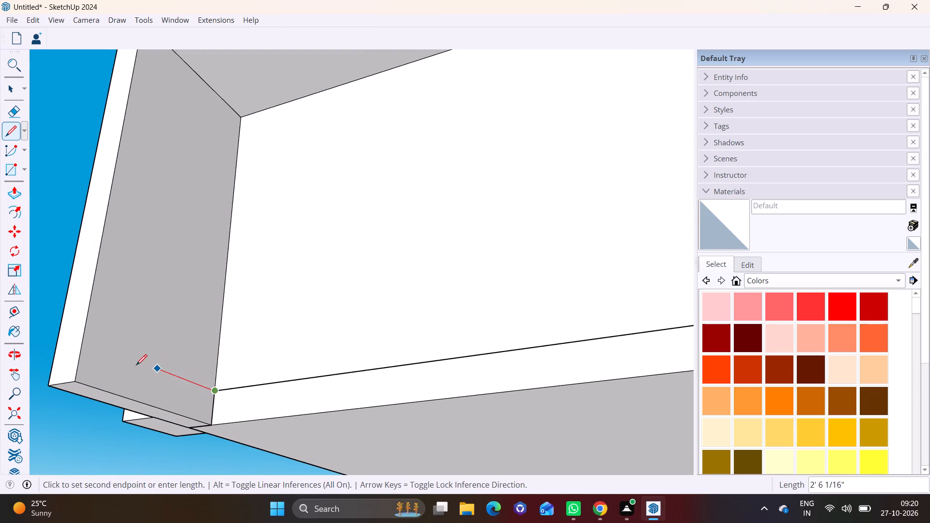
{"action": "left_click", "coordinate": [83, 342]}
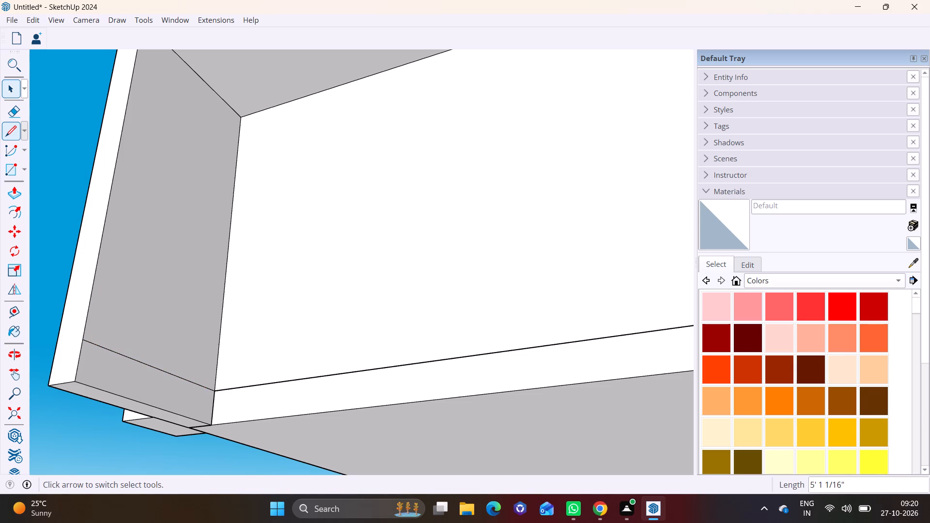
Push/Pull the strip at the foot of the pillar-side drop about 17'3" along the lowest slab, in line with the frame above.
{"action": "left_click", "coordinate": [12, 92]}
{"action": "left_click", "coordinate": [143, 388]}
{"action": "left_click", "coordinate": [5, 189]}
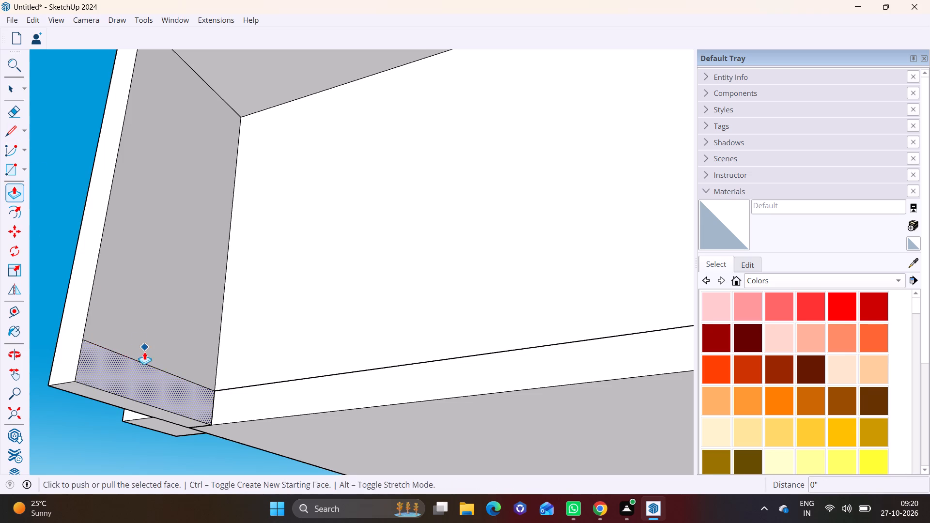
{"action": "left_click", "coordinate": [147, 372]}
{"action": "scroll", "coordinate": [428, 407], "scroll_direction": "down", "scroll_amount": 6}
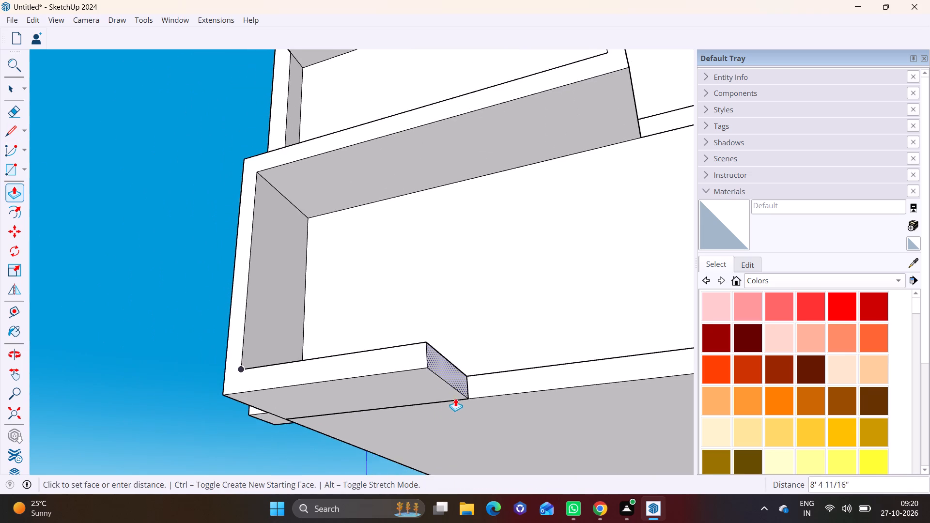
{"action": "middle_click_drag", "start_coordinate": [455, 398], "coordinate": [273, 429]}
{"action": "left_click", "coordinate": [462, 153]}
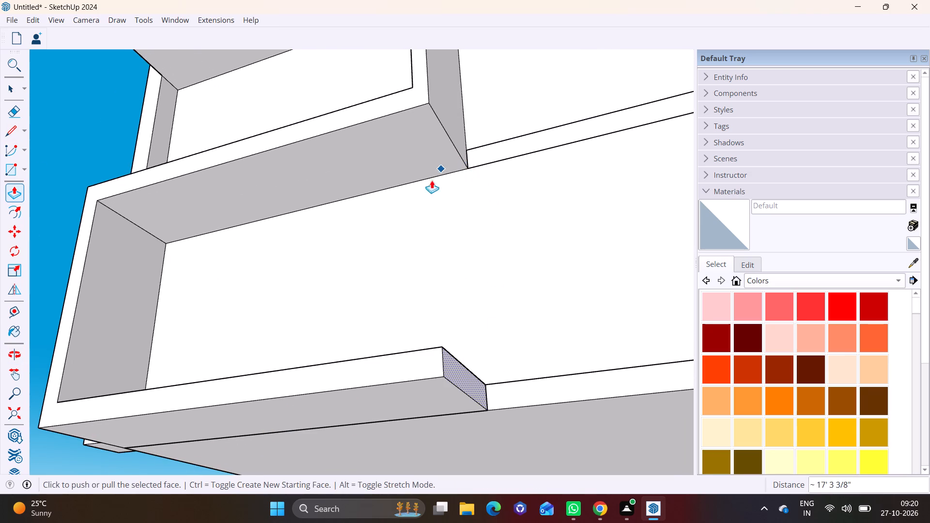
Examine the whole tower facade with its zigzag frame and corner pillar from the front and the side.
{"action": "key", "text": "c"}
{"action": "scroll", "coordinate": [373, 257], "scroll_direction": "down", "scroll_amount": 6}
{"action": "middle_click_drag", "start_coordinate": [403, 241], "coordinate": [556, 378]}
{"action": "scroll", "coordinate": [470, 339], "scroll_direction": "down", "scroll_amount": 6}
{"action": "scroll", "coordinate": [459, 299], "scroll_direction": "down", "scroll_amount": 1}
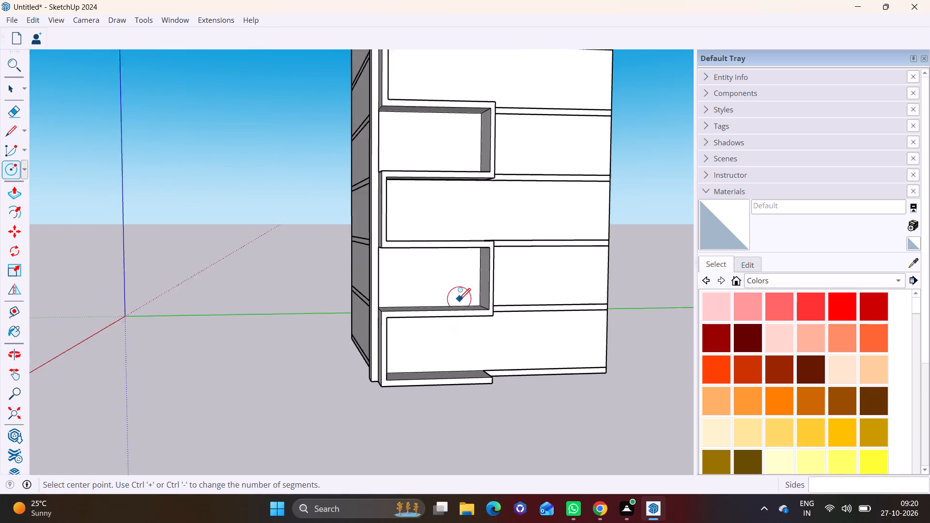
{"action": "scroll", "coordinate": [459, 299], "scroll_direction": "down", "scroll_amount": 6}
{"action": "middle_click_drag", "start_coordinate": [456, 297], "coordinate": [368, 370], "text": "shift"}
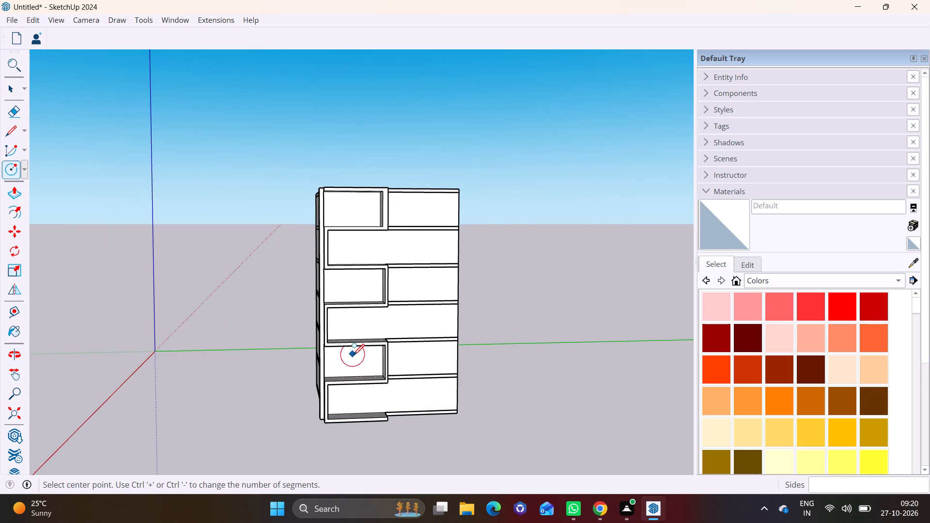
{"action": "scroll", "coordinate": [353, 354], "scroll_direction": "up", "scroll_amount": 4}
{"action": "middle_click_drag", "start_coordinate": [336, 338], "coordinate": [383, 348]}
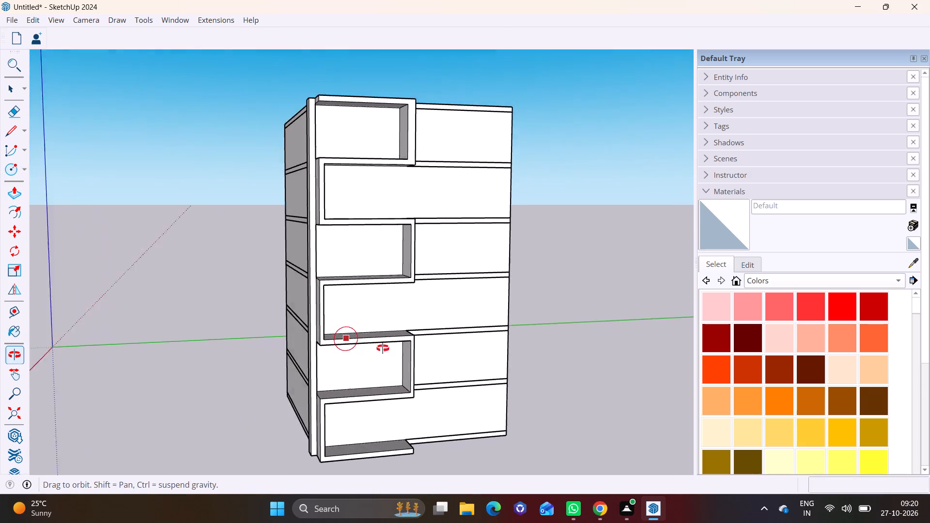
{"action": "middle_click_drag", "start_coordinate": [383, 348], "coordinate": [436, 356]}
Push/Pull the corner pillar's outer side face about 9 5/8" outward, away from the zigzag frame.
{"action": "scroll", "coordinate": [361, 291], "scroll_direction": "up", "scroll_amount": 10}
{"action": "key", "text": "space"}
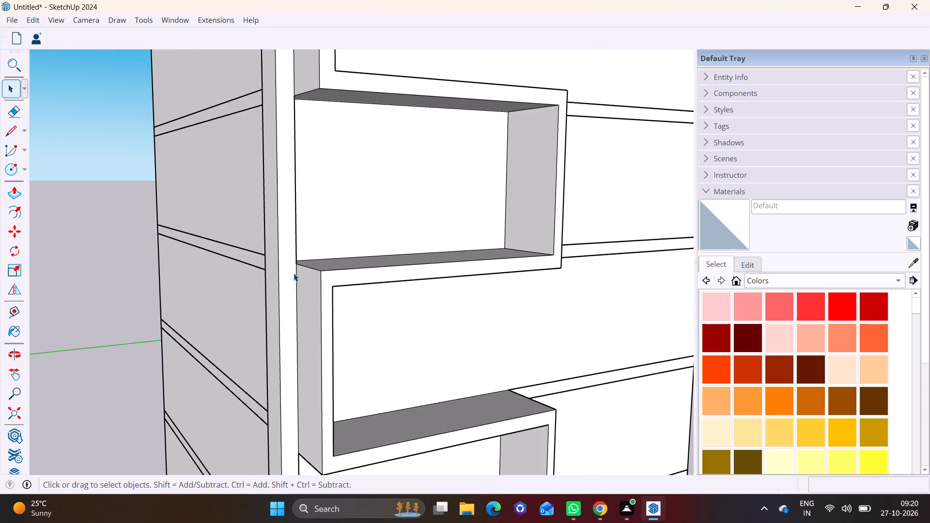
{"action": "left_click", "coordinate": [272, 267]}
{"action": "left_click", "coordinate": [22, 191]}
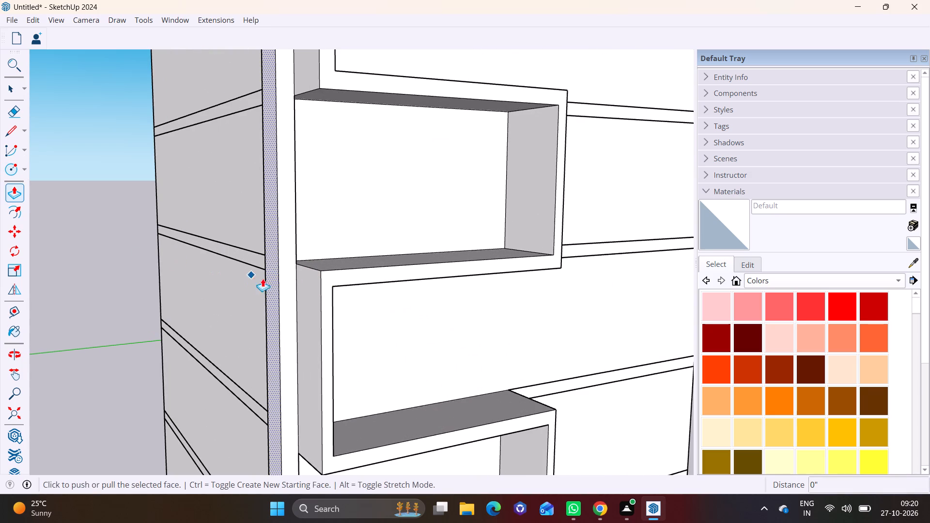
{"action": "left_click", "coordinate": [276, 277]}
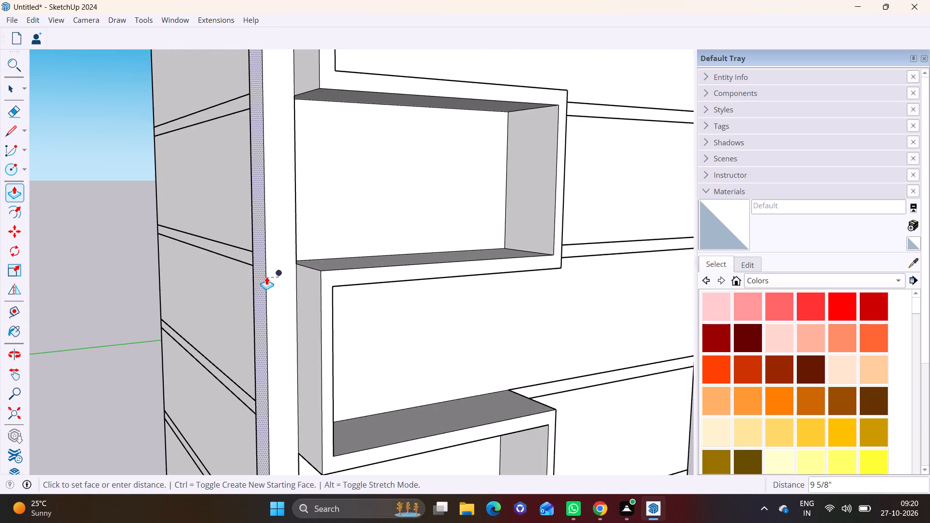
{"action": "left_click", "coordinate": [266, 277]}
Push/Pull the inner face of the fourth-storey frame upright farthest from the pillar about 11 7/8" toward the pillar.
{"action": "scroll", "coordinate": [207, 306], "scroll_direction": "down", "scroll_amount": 6}
{"action": "middle_click_drag", "start_coordinate": [332, 266], "coordinate": [213, 282]}
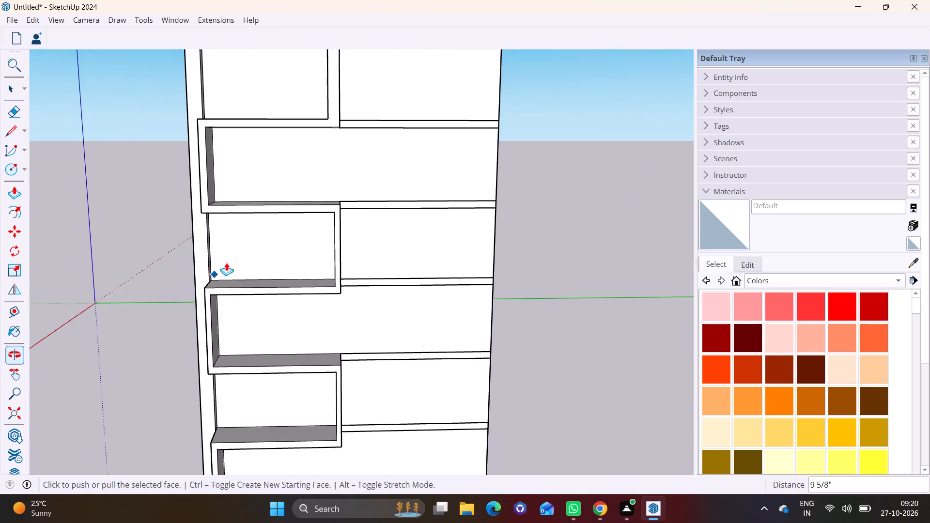
{"action": "middle_click_drag", "start_coordinate": [245, 257], "coordinate": [232, 348], "text": "shift"}
{"action": "scroll", "coordinate": [316, 333], "scroll_direction": "up", "scroll_amount": 6}
{"action": "middle_click_drag", "start_coordinate": [355, 342], "coordinate": [520, 341]}
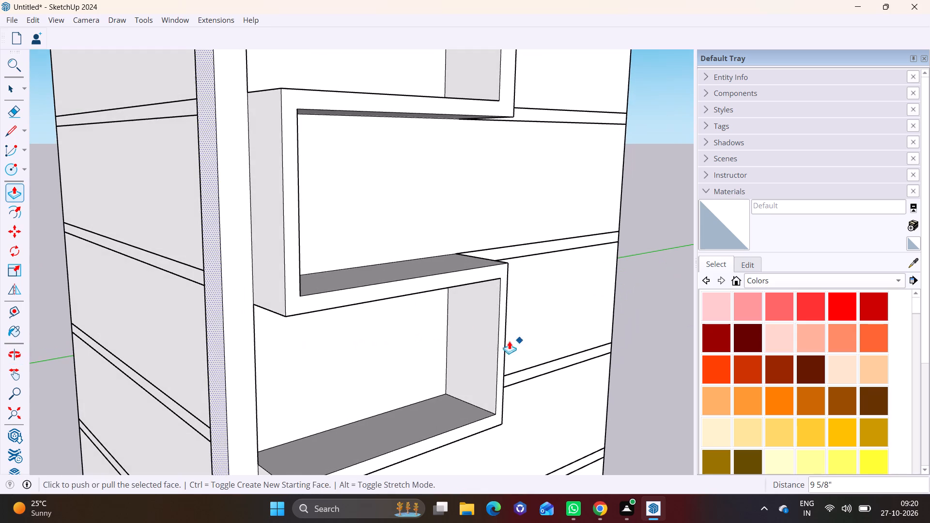
{"action": "left_click", "coordinate": [3, 86]}
{"action": "left_click", "coordinate": [468, 332]}
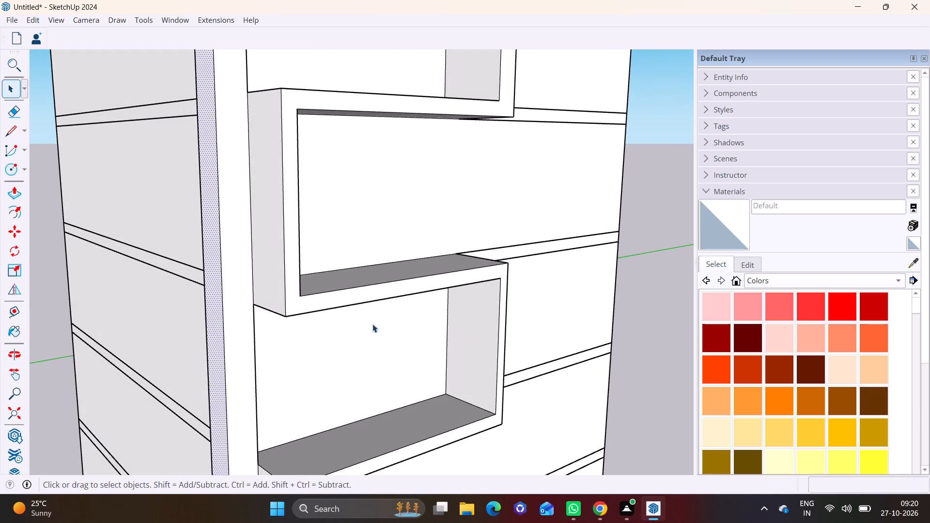
{"action": "left_click", "coordinate": [18, 190]}
{"action": "left_click", "coordinate": [479, 329]}
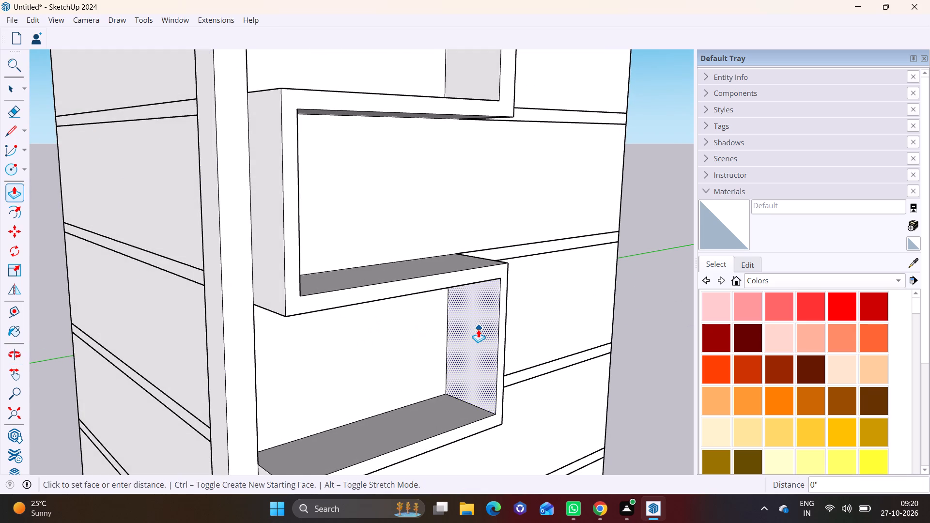
{"action": "left_click", "coordinate": [469, 330]}
Push/Pull the underside of the frame's horizontal band between the fourth and third storeys about 7 11/16" downward.
{"action": "scroll", "coordinate": [475, 365], "scroll_direction": "down", "scroll_amount": 2}
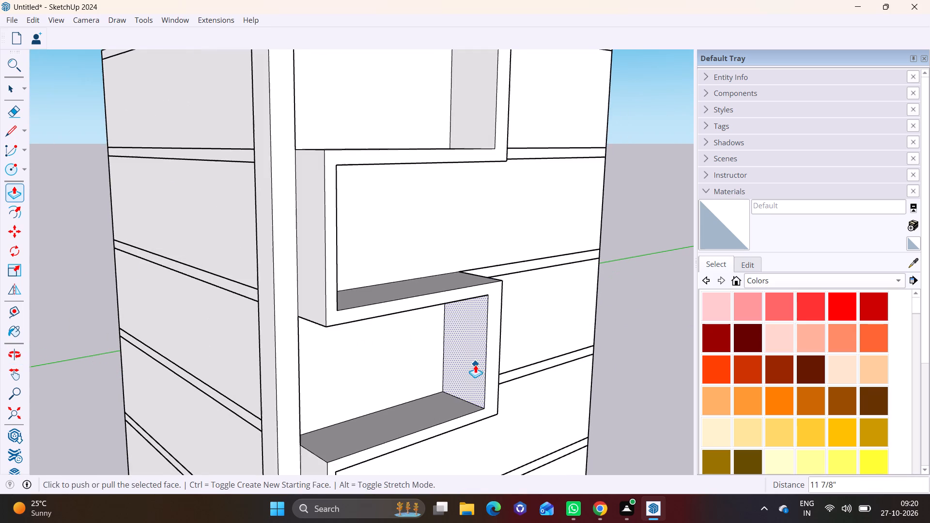
{"action": "middle_click_drag", "start_coordinate": [461, 376], "coordinate": [420, 295]}
{"action": "left_click", "coordinate": [5, 73]}
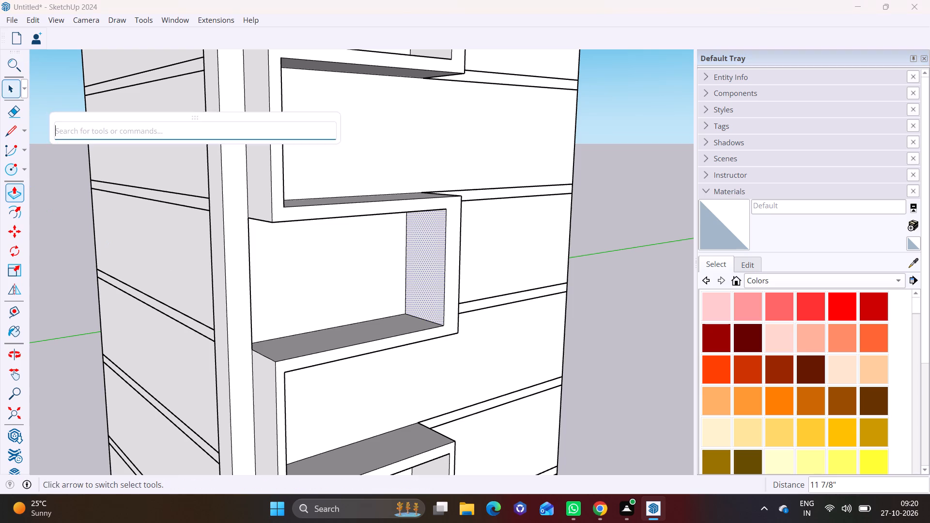
{"action": "left_click", "coordinate": [5, 84]}
{"action": "left_click", "coordinate": [331, 338]}
{"action": "middle_click_drag", "start_coordinate": [375, 368], "coordinate": [334, 291]}
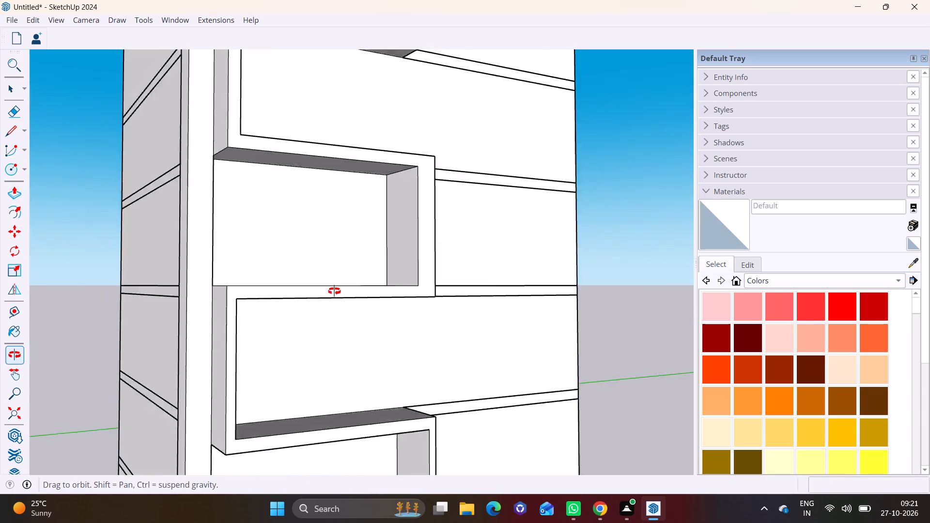
{"action": "middle_click_drag", "start_coordinate": [334, 291], "coordinate": [325, 235]}
{"action": "left_click", "coordinate": [323, 239]}
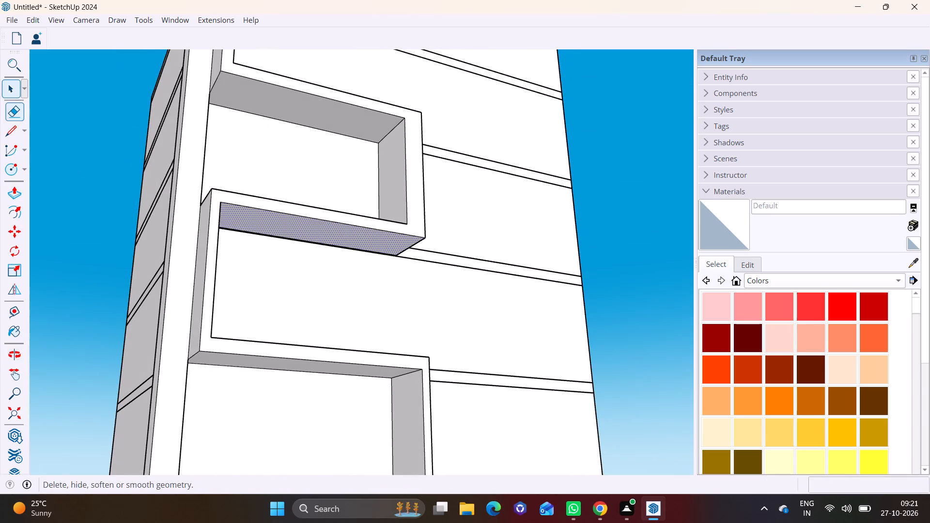
{"action": "left_click", "coordinate": [15, 192]}
{"action": "left_click", "coordinate": [259, 219]}
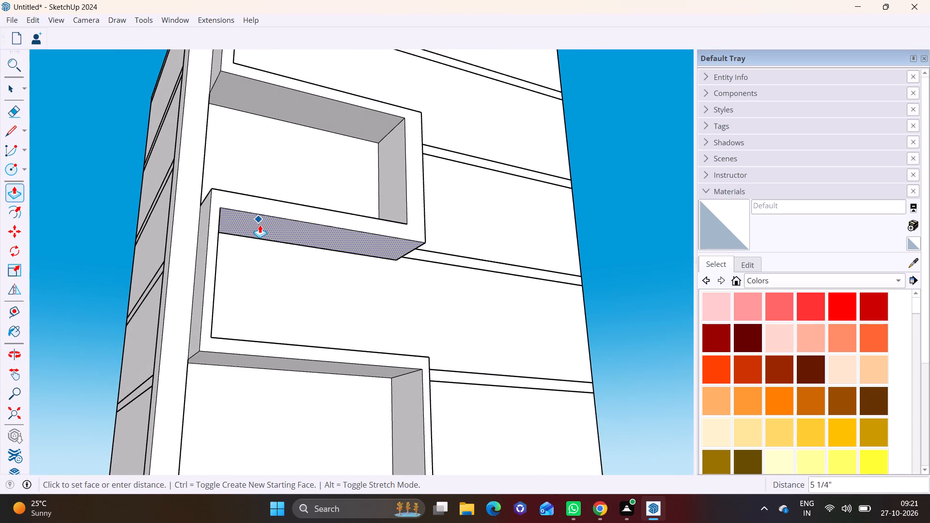
{"action": "left_click", "coordinate": [260, 228]}
Push/Pull the inner face of the third-storey pillar-side frame upright about 11 3/8" away from the pillar.
{"action": "middle_click_drag", "start_coordinate": [354, 284], "coordinate": [174, 297]}
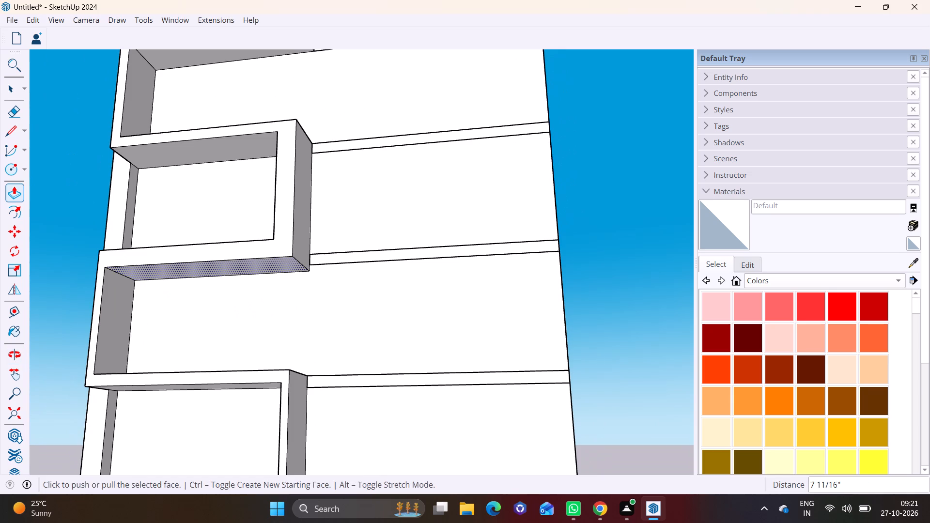
{"action": "left_click", "coordinate": [8, 91]}
{"action": "left_click", "coordinate": [113, 308]}
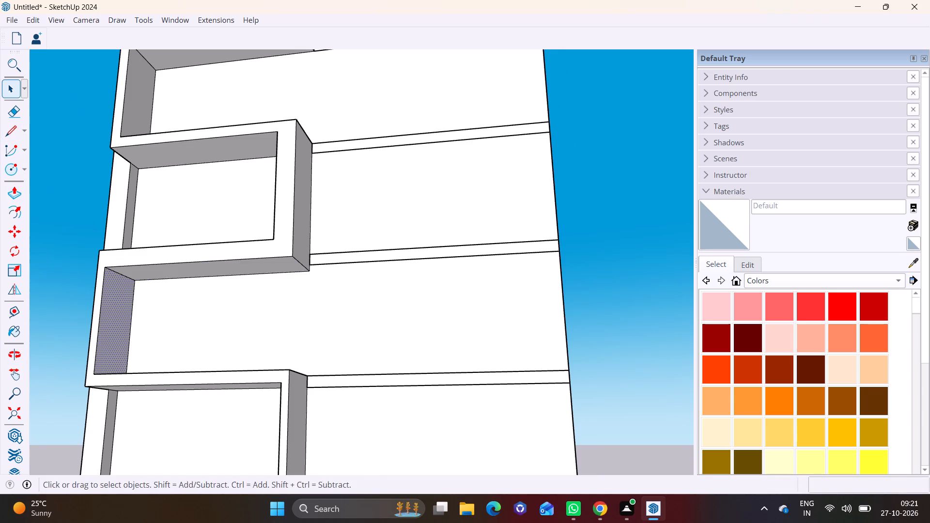
{"action": "left_click", "coordinate": [9, 186]}
{"action": "left_click", "coordinate": [108, 294]}
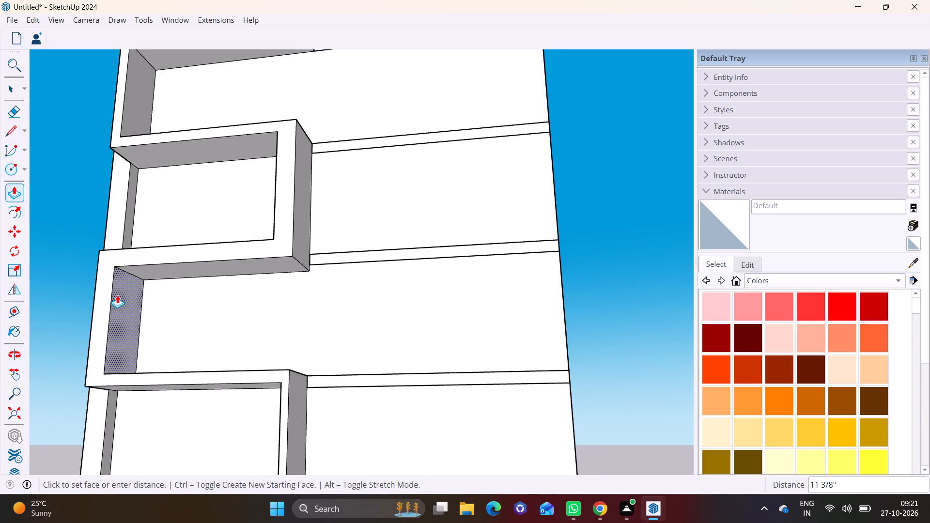
{"action": "left_click", "coordinate": [117, 295]}
Push/Pull the inner face of the fifth-storey pillar-side frame upright about 8 15/16" away from the pillar.
{"action": "scroll", "coordinate": [150, 302], "scroll_direction": "down", "scroll_amount": 6}
{"action": "middle_click_drag", "start_coordinate": [177, 219], "coordinate": [210, 364], "text": "shift"}
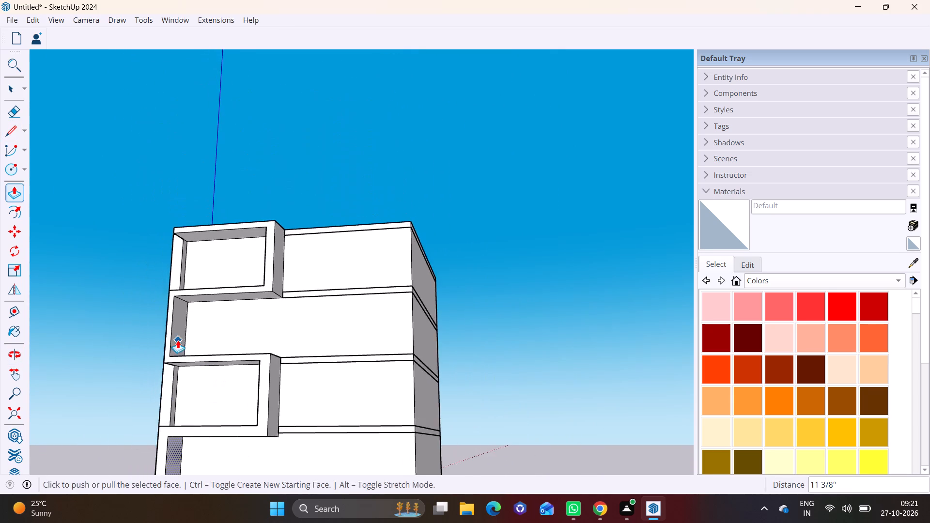
{"action": "scroll", "coordinate": [178, 339], "scroll_direction": "up", "scroll_amount": 9}
{"action": "left_click", "coordinate": [12, 84]}
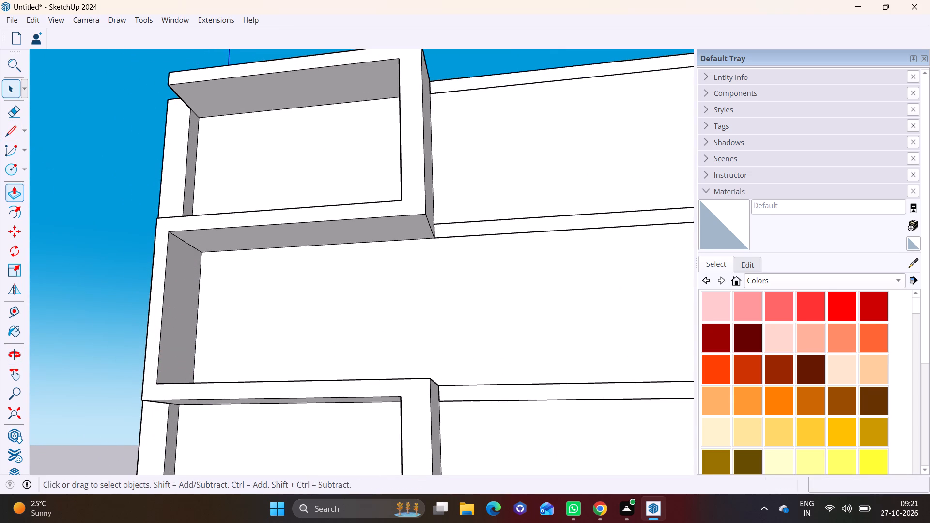
{"action": "left_click", "coordinate": [174, 295]}
{"action": "left_click", "coordinate": [16, 193]}
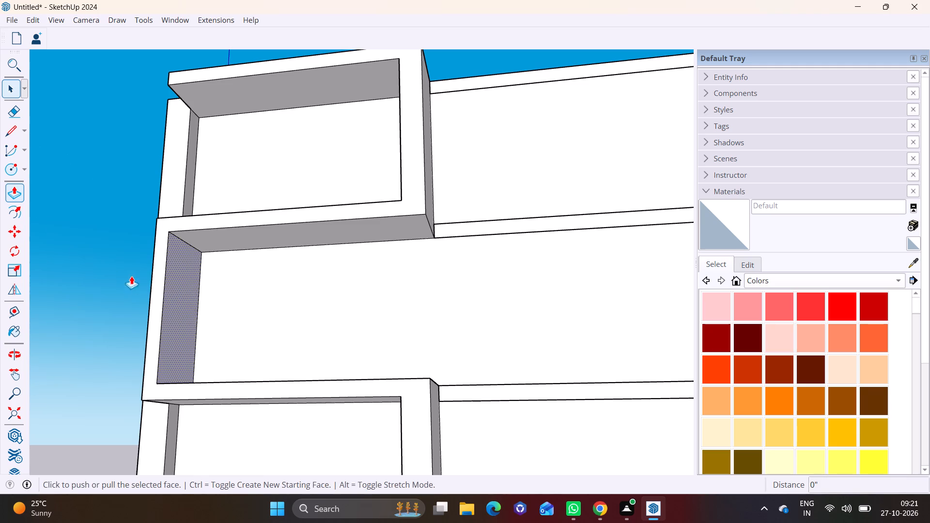
{"action": "left_click", "coordinate": [180, 304]}
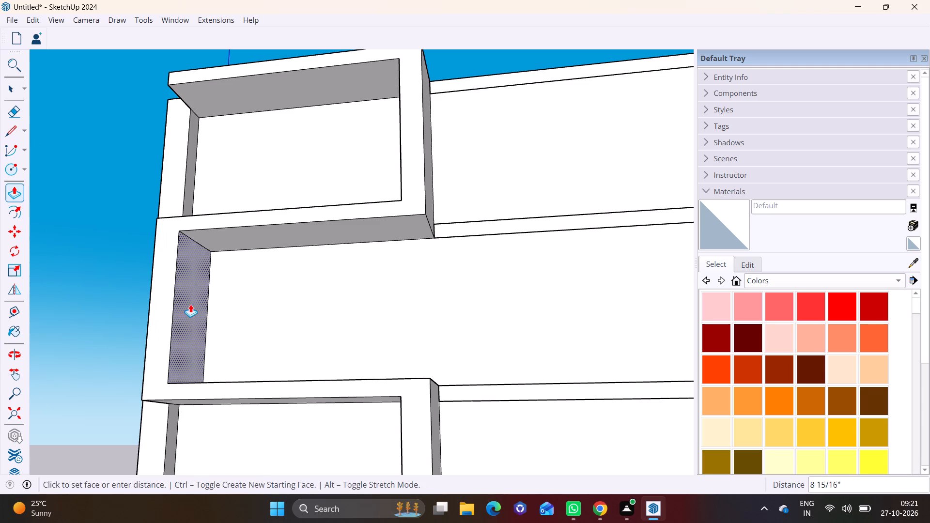
{"action": "left_click", "coordinate": [190, 304]}
Push/Pull the underside of the frame's horizontal band just below the top storey about 4 11/16" downward.
{"action": "scroll", "coordinate": [220, 316], "scroll_direction": "down", "scroll_amount": 3}
{"action": "middle_click_drag", "start_coordinate": [323, 310], "coordinate": [409, 383]}
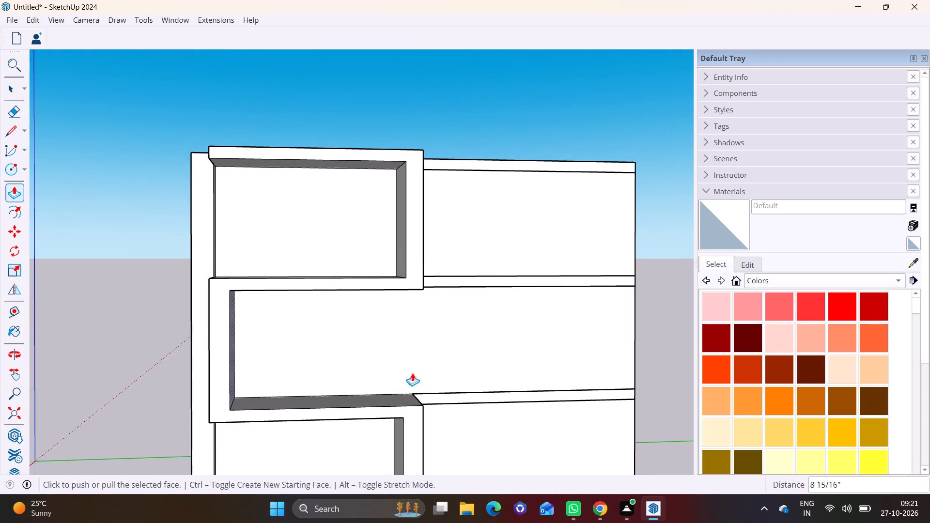
{"action": "scroll", "coordinate": [315, 271], "scroll_direction": "up", "scroll_amount": 5}
{"action": "middle_click_drag", "start_coordinate": [320, 289], "coordinate": [325, 218]}
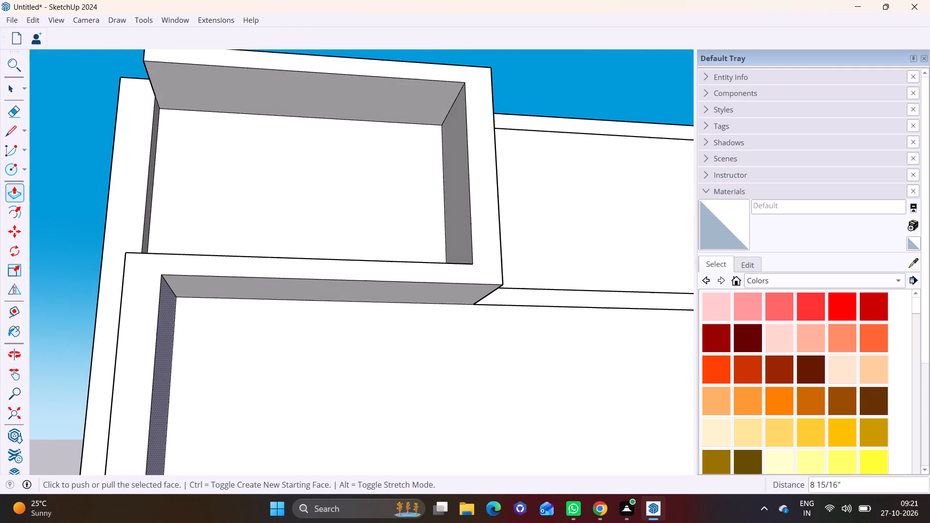
{"action": "left_click", "coordinate": [11, 90]}
{"action": "left_click", "coordinate": [269, 289]}
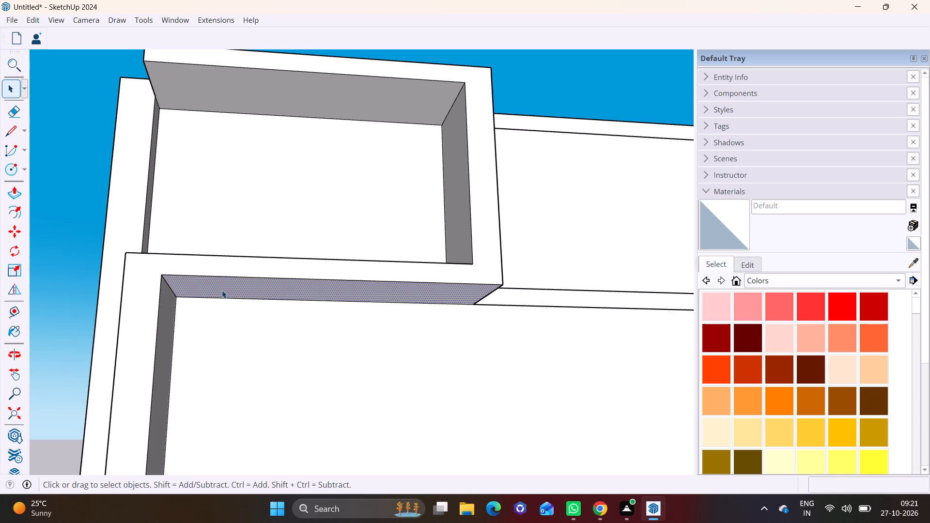
{"action": "left_click", "coordinate": [14, 193]}
{"action": "left_click", "coordinate": [236, 285]}
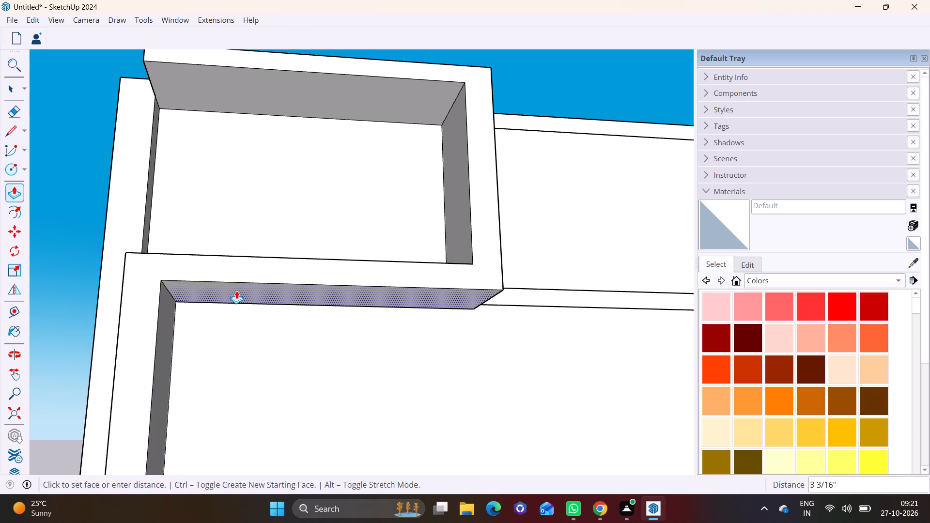
{"action": "left_click", "coordinate": [236, 293]}
Push/Pull the underside of the frame's topmost horizontal band about 8 3/4" downward.
{"action": "scroll", "coordinate": [283, 274], "scroll_direction": "down", "scroll_amount": 3}
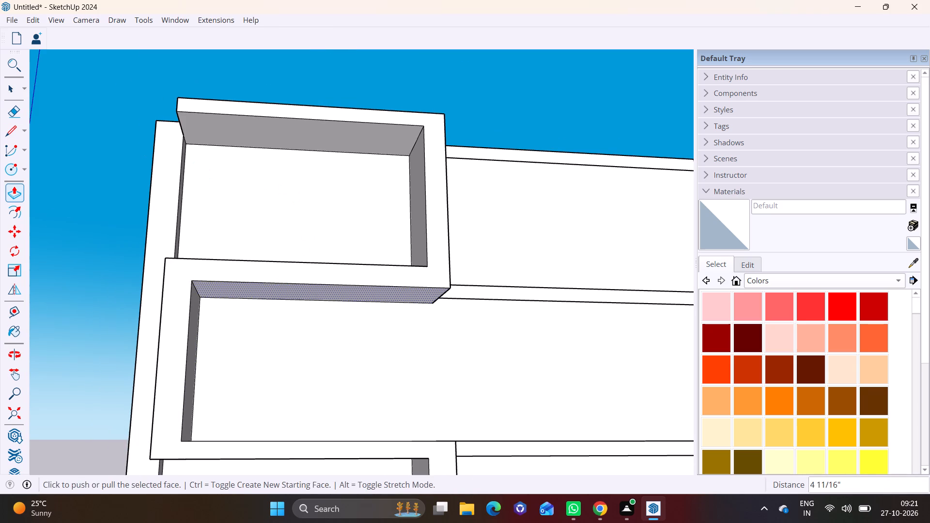
{"action": "left_click", "coordinate": [6, 86]}
{"action": "left_click", "coordinate": [289, 137]}
{"action": "left_click", "coordinate": [11, 197]}
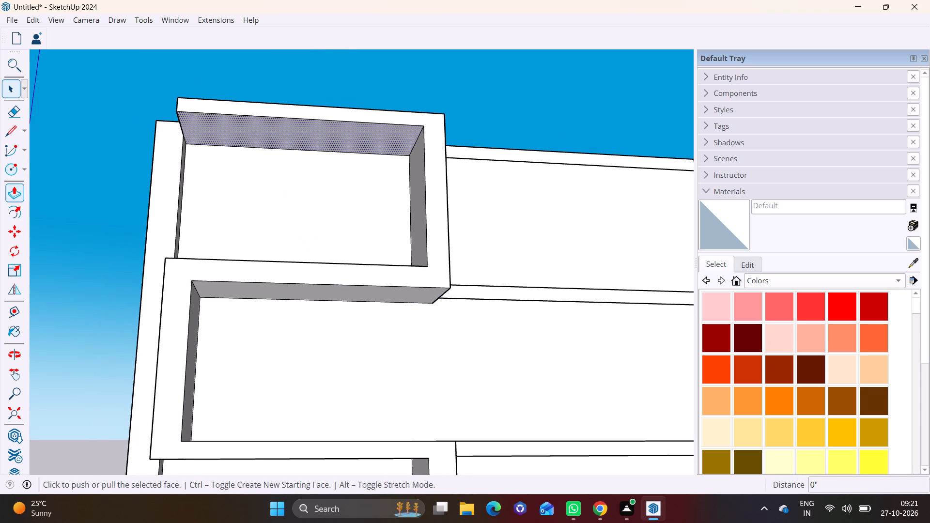
{"action": "left_click", "coordinate": [233, 133]}
{"action": "left_click", "coordinate": [234, 142]}
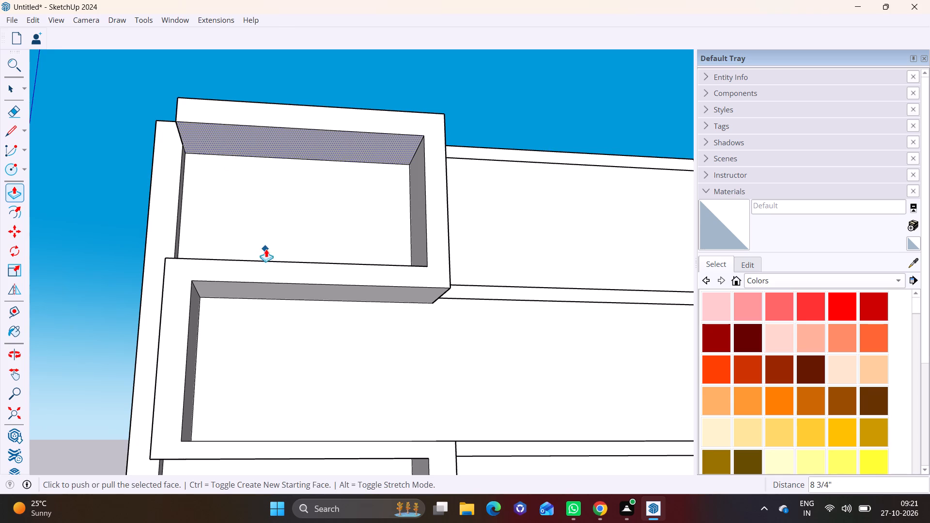
Push/Pull the inner face of the second-storey frame upright farthest from the pillar about 1' 3 13/16" toward the pillar.
{"action": "scroll", "coordinate": [266, 255], "scroll_direction": "down", "scroll_amount": 7}
{"action": "middle_click_drag", "start_coordinate": [407, 393], "coordinate": [458, 198]}
{"action": "middle_click_drag", "start_coordinate": [486, 328], "coordinate": [490, 187], "text": "shift"}
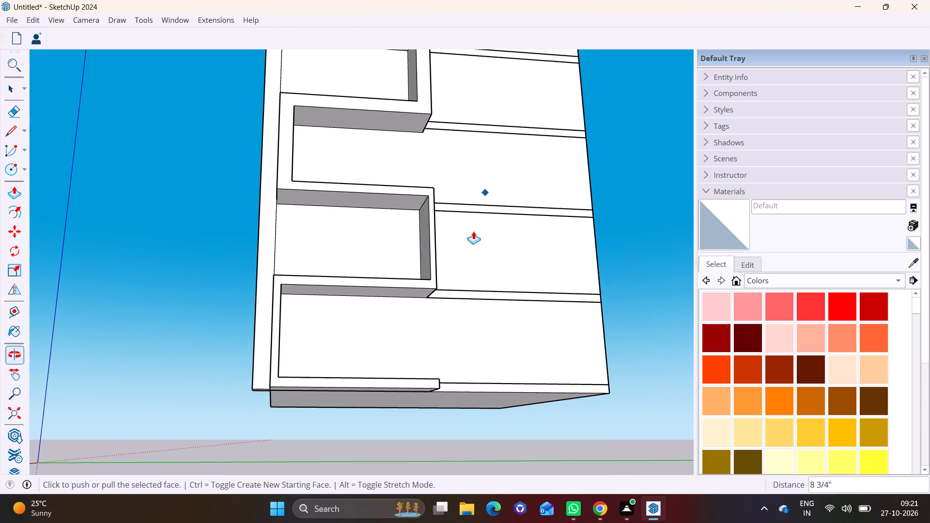
{"action": "middle_click_drag", "start_coordinate": [460, 257], "coordinate": [529, 282]}
{"action": "scroll", "coordinate": [458, 269], "scroll_direction": "up", "scroll_amount": 4}
{"action": "left_click", "coordinate": [11, 91]}
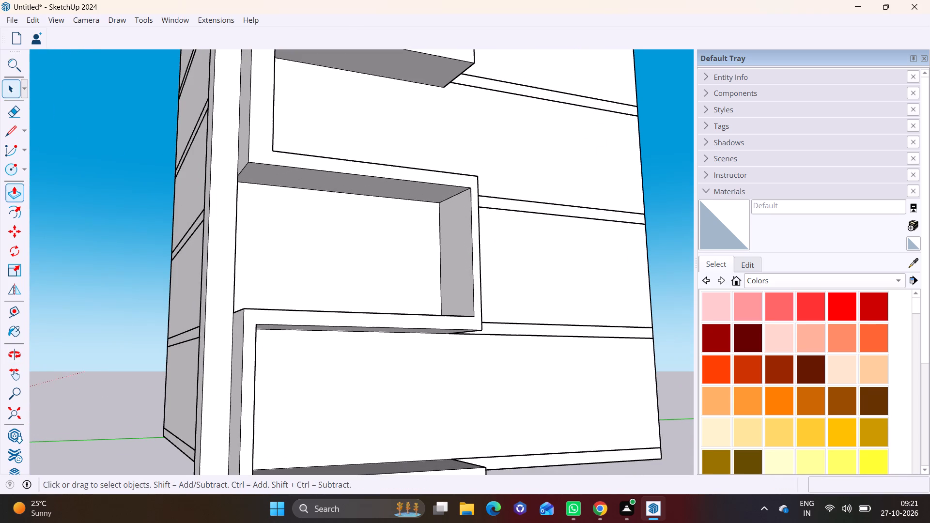
{"action": "left_click", "coordinate": [446, 225]}
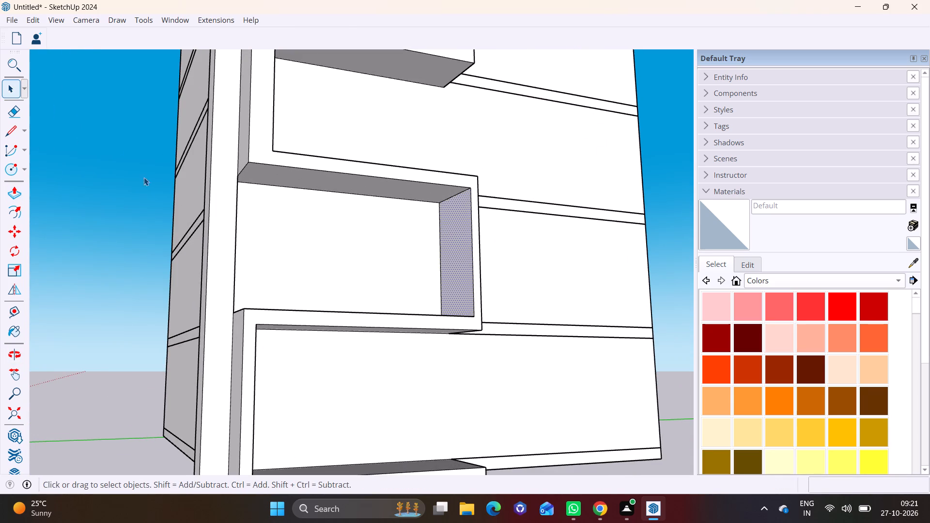
{"action": "left_click", "coordinate": [12, 187]}
{"action": "left_click", "coordinate": [458, 259]}
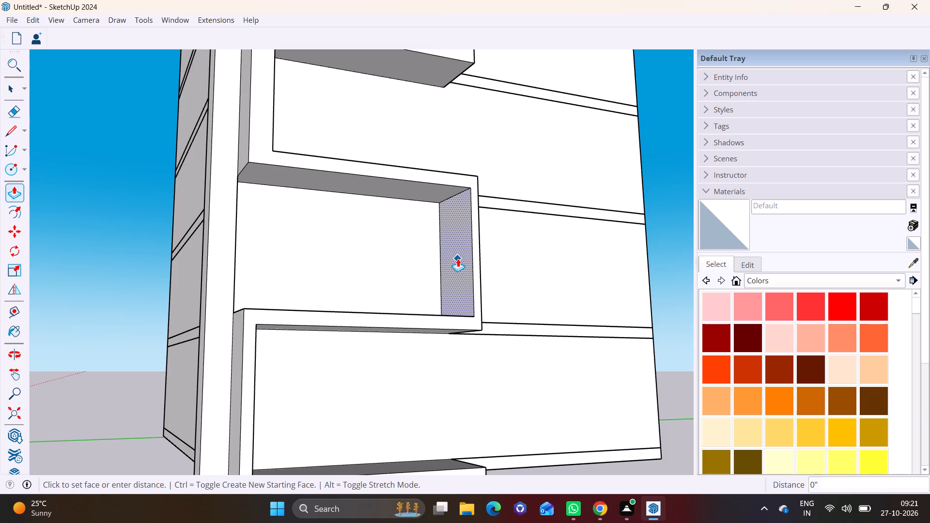
{"action": "left_click", "coordinate": [443, 257]}
Push/Pull the inner face of the lowest-storey pillar-side frame upright about 3 13/16" away from the pillar.
{"action": "scroll", "coordinate": [424, 273], "scroll_direction": "down", "scroll_amount": 3}
{"action": "middle_click_drag", "start_coordinate": [411, 281], "coordinate": [327, 275]}
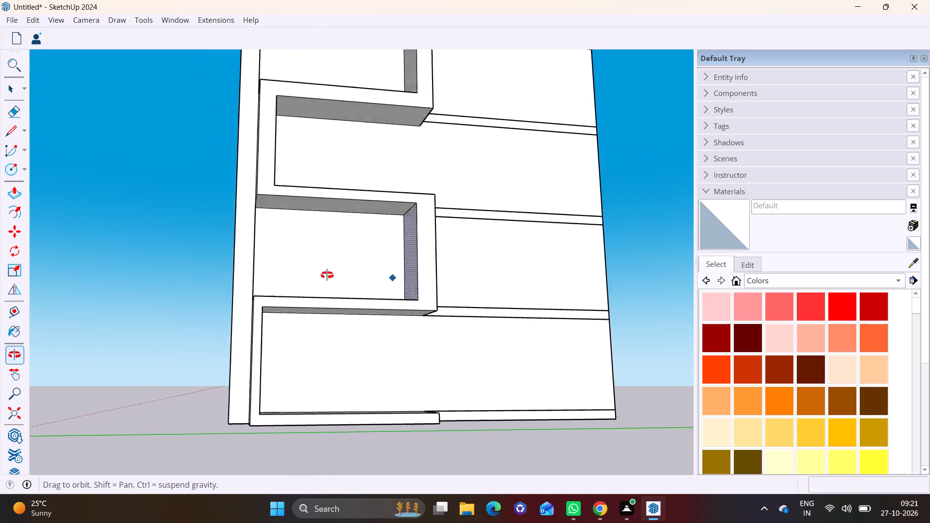
{"action": "middle_click_drag", "start_coordinate": [327, 275], "coordinate": [302, 271]}
{"action": "middle_click_drag", "start_coordinate": [370, 279], "coordinate": [380, 208]}
{"action": "scroll", "coordinate": [315, 220], "scroll_direction": "up", "scroll_amount": 3}
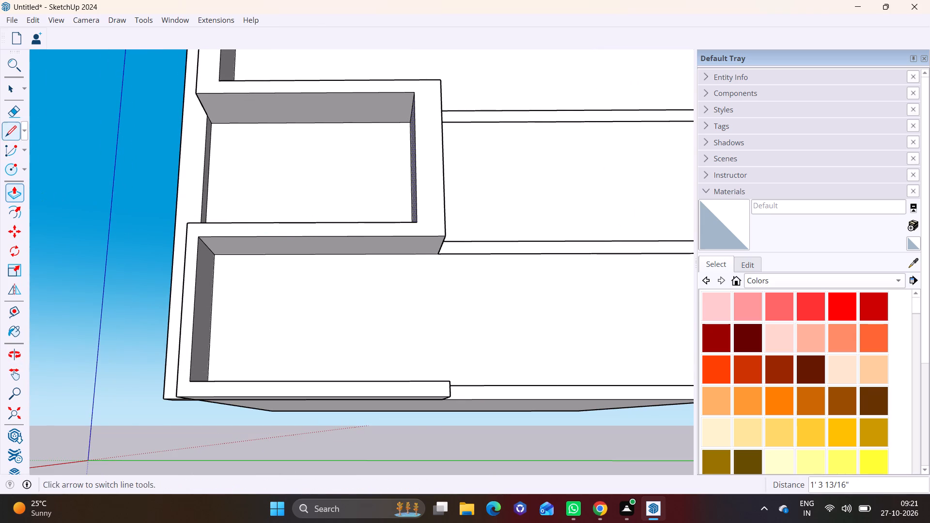
{"action": "left_click", "coordinate": [8, 92]}
{"action": "left_click", "coordinate": [192, 303]}
{"action": "left_click", "coordinate": [206, 296]}
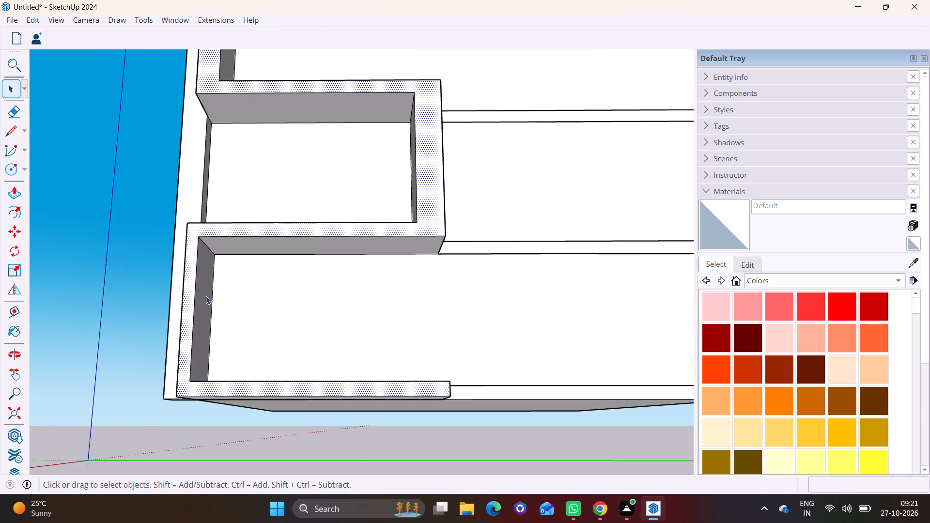
{"action": "left_click", "coordinate": [20, 193]}
{"action": "left_click", "coordinate": [206, 285]}
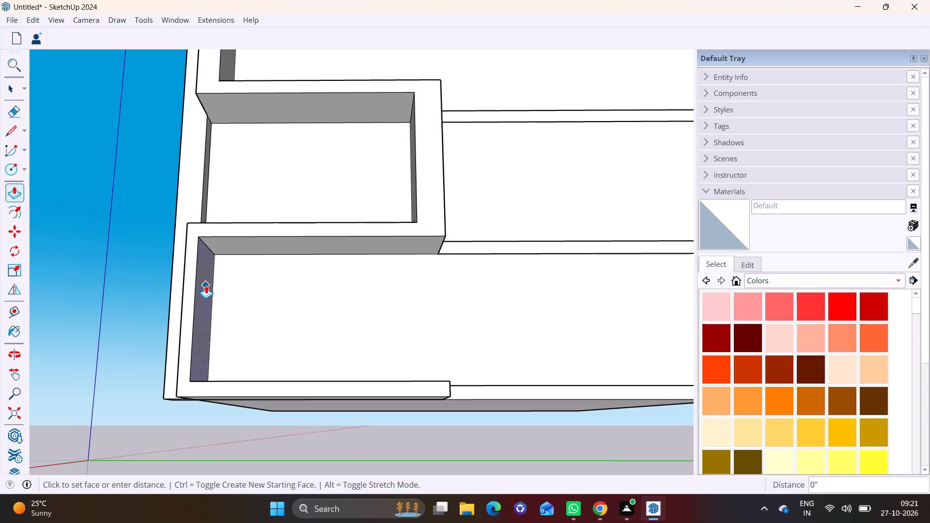
{"action": "left_click", "coordinate": [210, 286]}
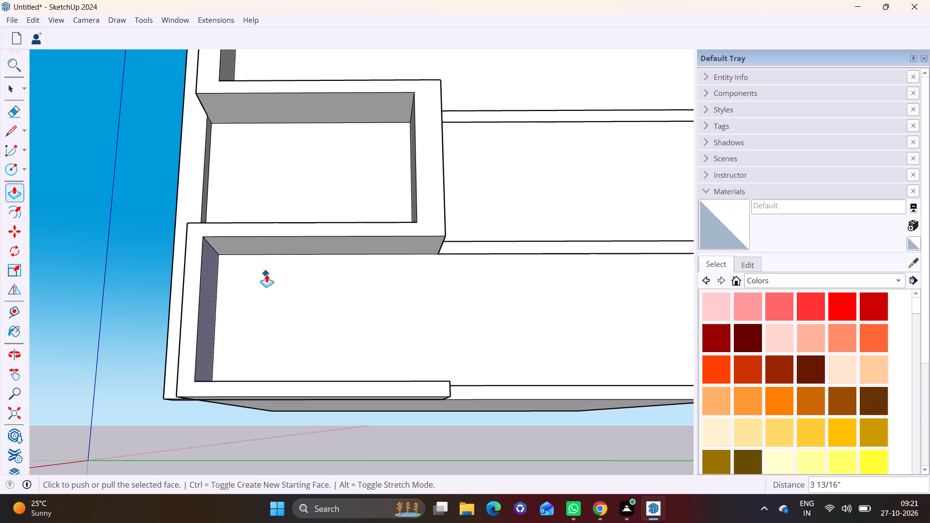
Push/Pull the same inner face of the lowest pillar-side frame upright about 3 1/4" farther from the pillar.
{"action": "scroll", "coordinate": [268, 274], "scroll_direction": "down", "scroll_amount": 5}
{"action": "middle_click_drag", "start_coordinate": [321, 282], "coordinate": [341, 349]}
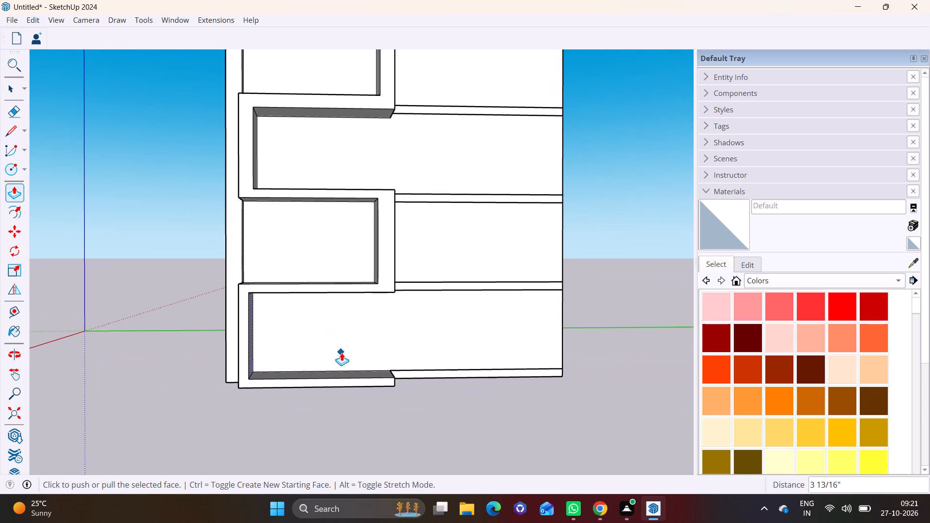
{"action": "scroll", "coordinate": [342, 353], "scroll_direction": "up", "scroll_amount": 1}
{"action": "scroll", "coordinate": [277, 323], "scroll_direction": "up", "scroll_amount": 3}
{"action": "middle_click_drag", "start_coordinate": [258, 323], "coordinate": [204, 312]}
{"action": "left_click", "coordinate": [192, 308]}
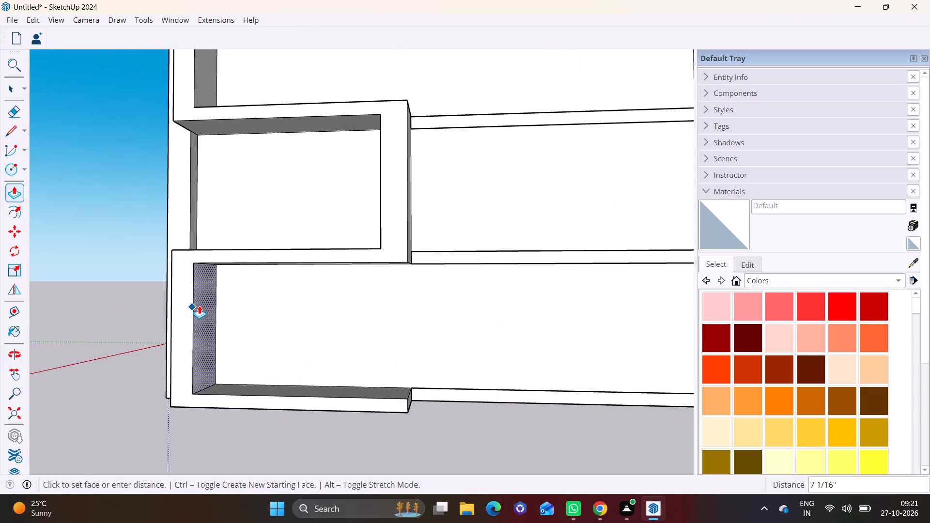
{"action": "left_click", "coordinate": [195, 305]}
{"action": "left_click", "coordinate": [10, 88]}
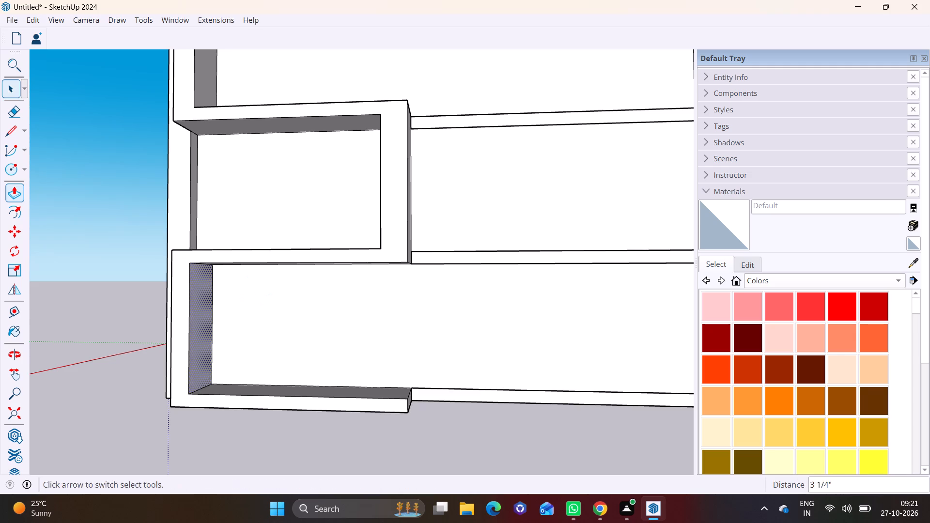
Push/Pull the underside of the frame's horizontal band above the lowest storey about 3 7/8" downward.
{"action": "middle_click_drag", "start_coordinate": [322, 291], "coordinate": [339, 408]}
{"action": "scroll", "coordinate": [339, 403], "scroll_direction": "up", "scroll_amount": 1}
{"action": "middle_click_drag", "start_coordinate": [341, 368], "coordinate": [357, 207]}
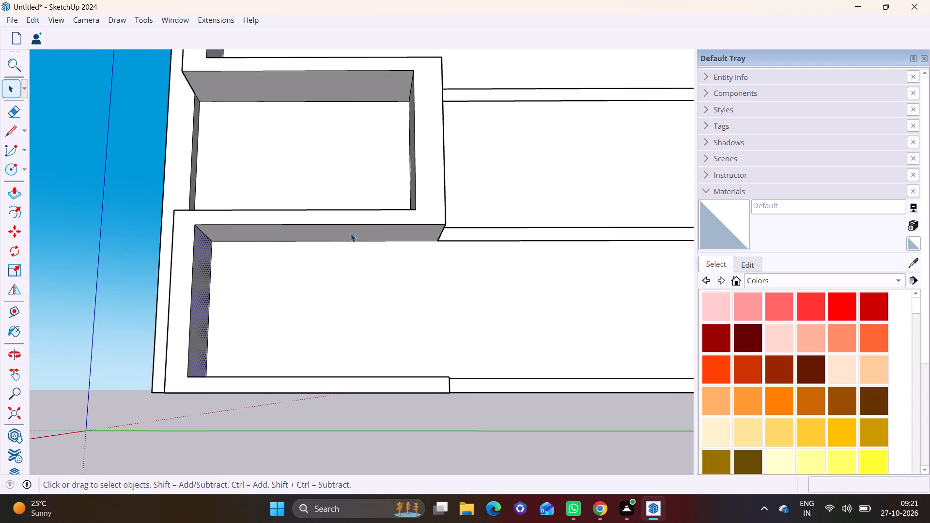
{"action": "left_click", "coordinate": [351, 233]}
{"action": "left_click", "coordinate": [7, 185]}
{"action": "left_click", "coordinate": [252, 234]}
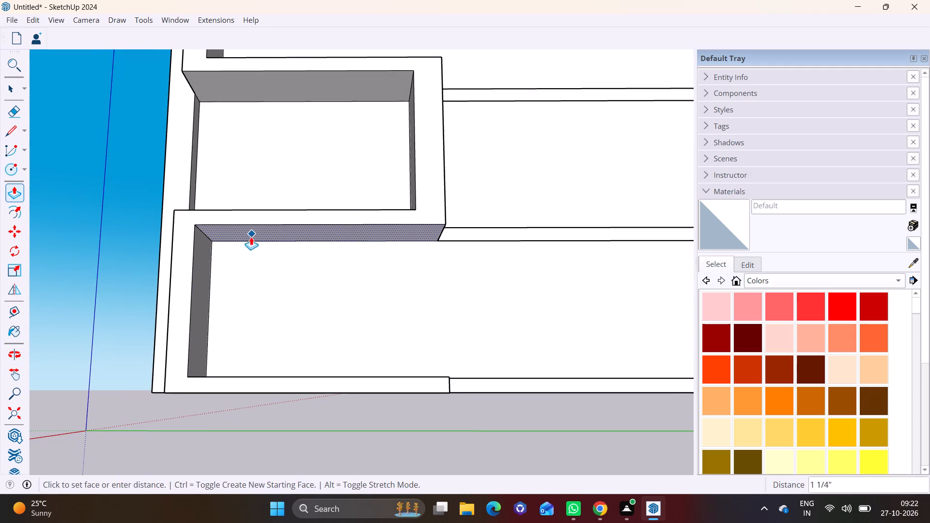
{"action": "left_click", "coordinate": [249, 239]}
Push/Pull the top face of the frame's lowest horizontal band about 7 1/16" upward.
{"action": "middle_click_drag", "start_coordinate": [209, 306], "coordinate": [206, 409]}
{"action": "scroll", "coordinate": [206, 409], "scroll_direction": "down", "scroll_amount": 1}
{"action": "middle_click_drag", "start_coordinate": [296, 408], "coordinate": [288, 276]}
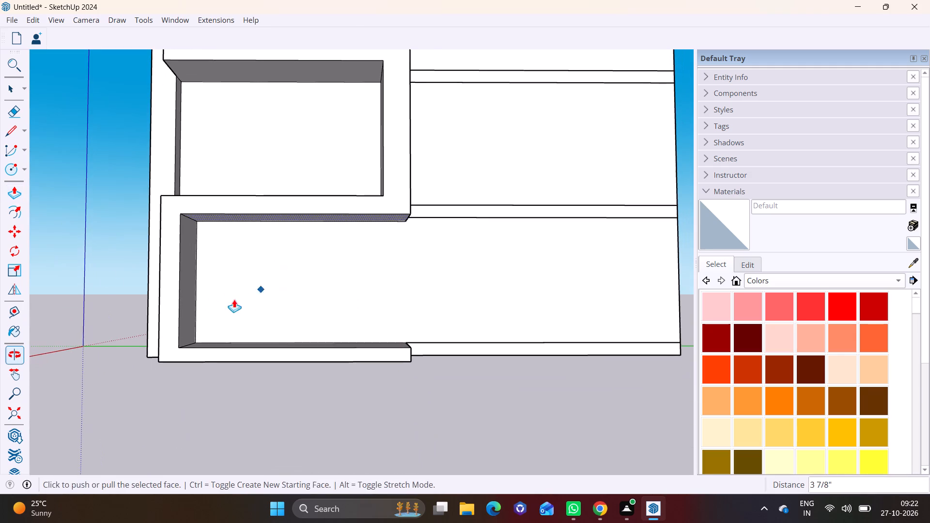
{"action": "left_click", "coordinate": [11, 91]}
{"action": "middle_click_drag", "start_coordinate": [346, 372], "coordinate": [327, 430]}
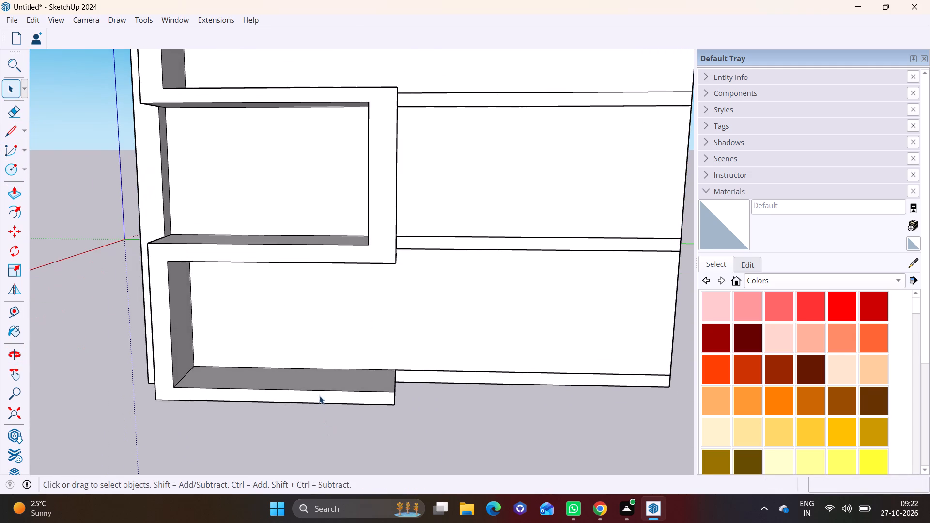
{"action": "left_click", "coordinate": [317, 384]}
{"action": "left_click", "coordinate": [21, 192]}
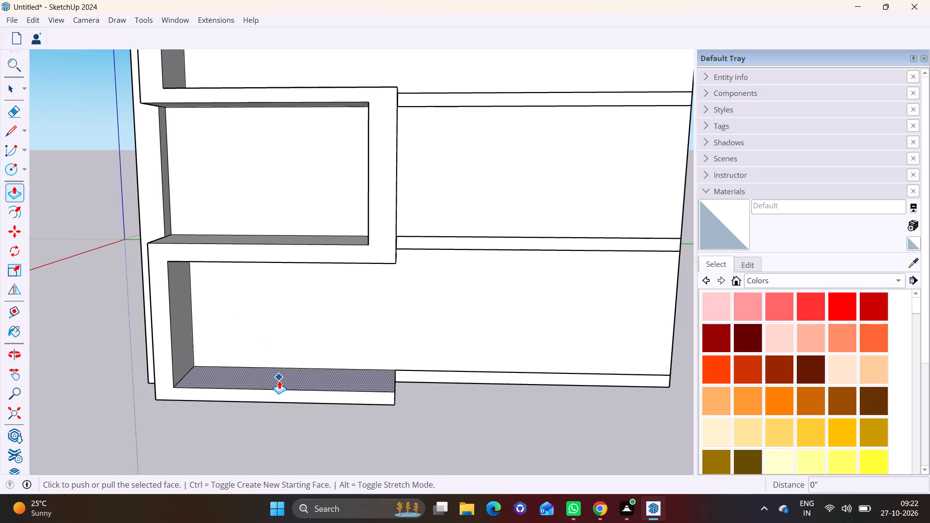
{"action": "left_click", "coordinate": [279, 381]}
{"action": "left_click", "coordinate": [279, 373]}
Push/Pull the underside of the frame's horizontal band above the fourth storey slightly downward.
{"action": "scroll", "coordinate": [328, 429], "scroll_direction": "down", "scroll_amount": 7}
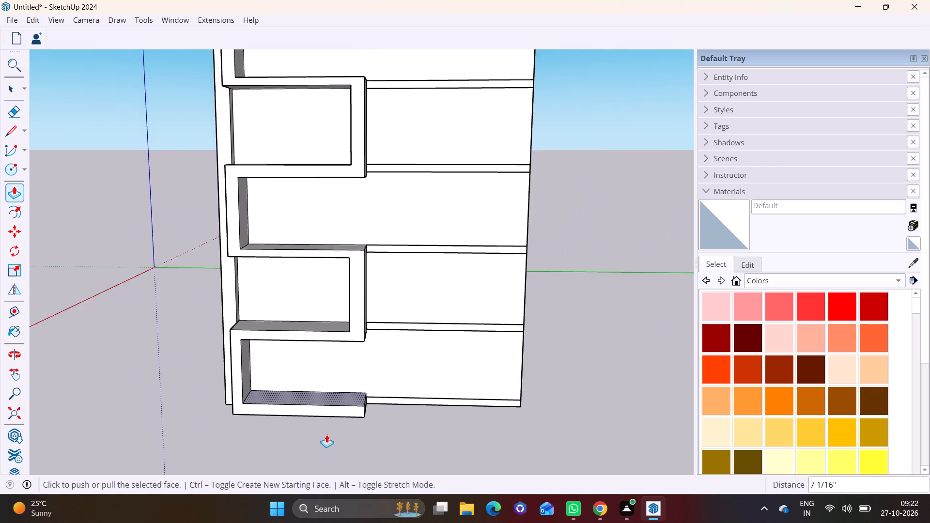
{"action": "scroll", "coordinate": [326, 434], "scroll_direction": "down", "scroll_amount": 3}
{"action": "key", "text": "space"}
{"action": "middle_click_drag", "start_coordinate": [319, 177], "coordinate": [347, 110]}
{"action": "scroll", "coordinate": [347, 188], "scroll_direction": "up", "scroll_amount": 10}
{"action": "left_click", "coordinate": [314, 165]}
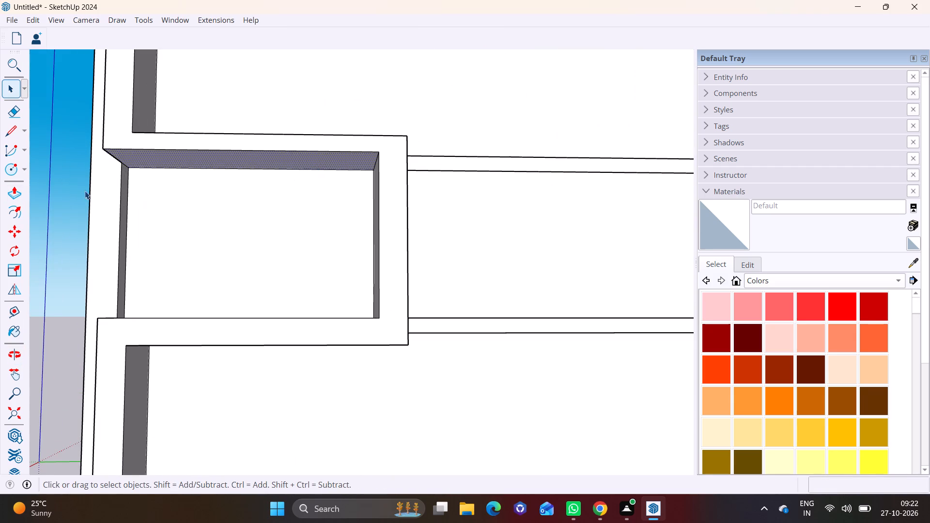
{"action": "left_click", "coordinate": [19, 194]}
{"action": "left_click", "coordinate": [230, 157]}
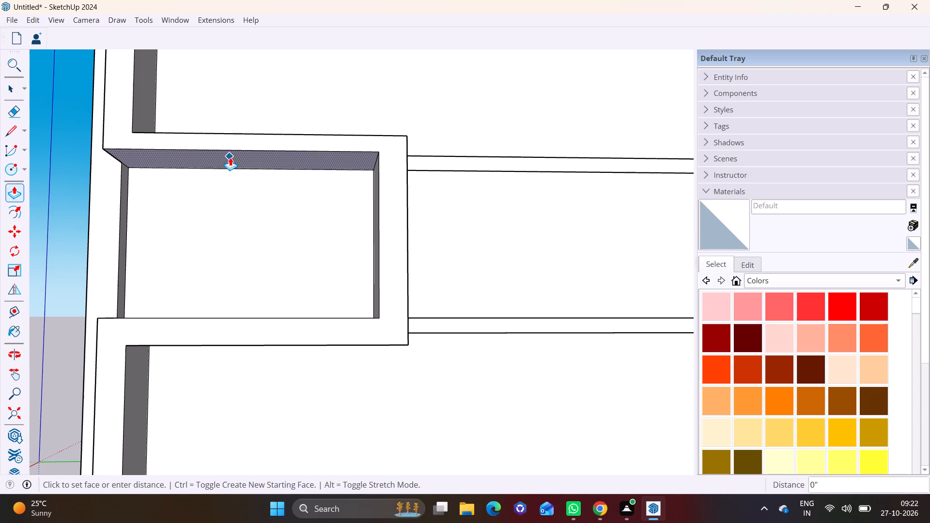
{"action": "left_click", "coordinate": [232, 164]}
Push/Pull the underside of the frame's horizontal band above the second storey about 4 11/16" downward.
{"action": "scroll", "coordinate": [252, 259], "scroll_direction": "down", "scroll_amount": 7}
{"action": "middle_click_drag", "start_coordinate": [278, 268], "coordinate": [294, 334]}
{"action": "scroll", "coordinate": [294, 334], "scroll_direction": "down", "scroll_amount": 5}
{"action": "middle_click_drag", "start_coordinate": [320, 344], "coordinate": [311, 265], "text": "shift"}
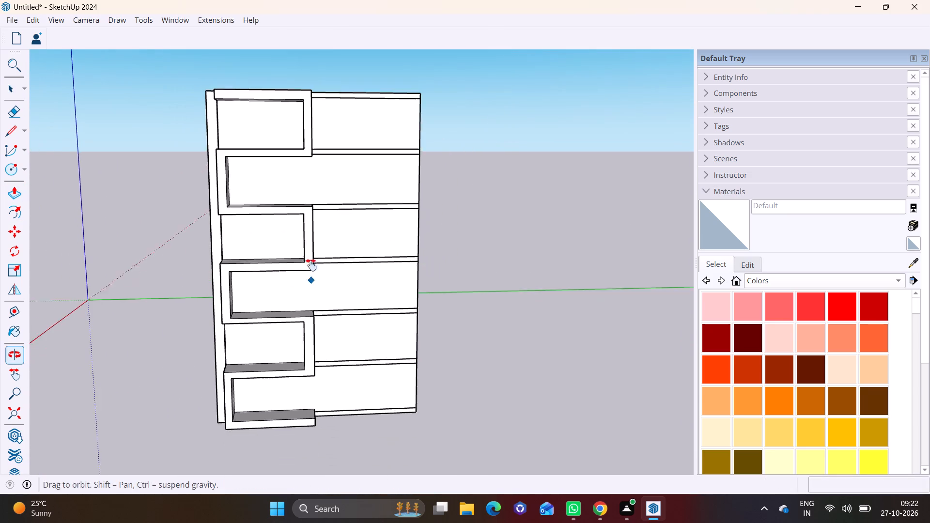
{"action": "middle_click_drag", "start_coordinate": [311, 265], "coordinate": [311, 249], "text": "shift"}
{"action": "scroll", "coordinate": [280, 289], "scroll_direction": "up", "scroll_amount": 6}
{"action": "middle_click_drag", "start_coordinate": [282, 301], "coordinate": [286, 208]}
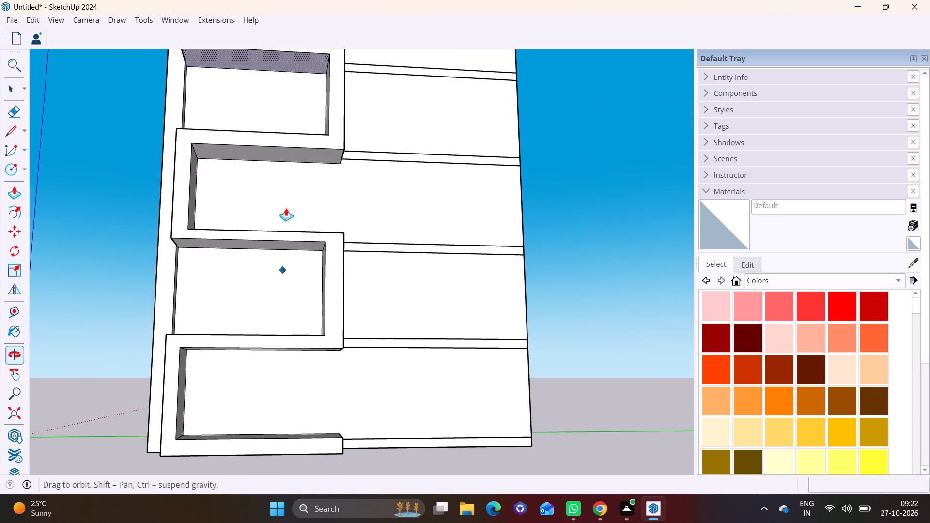
{"action": "middle_click_drag", "start_coordinate": [286, 208], "coordinate": [286, 210]}
{"action": "scroll", "coordinate": [253, 226], "scroll_direction": "up", "scroll_amount": 6}
{"action": "left_click", "coordinate": [13, 92]}
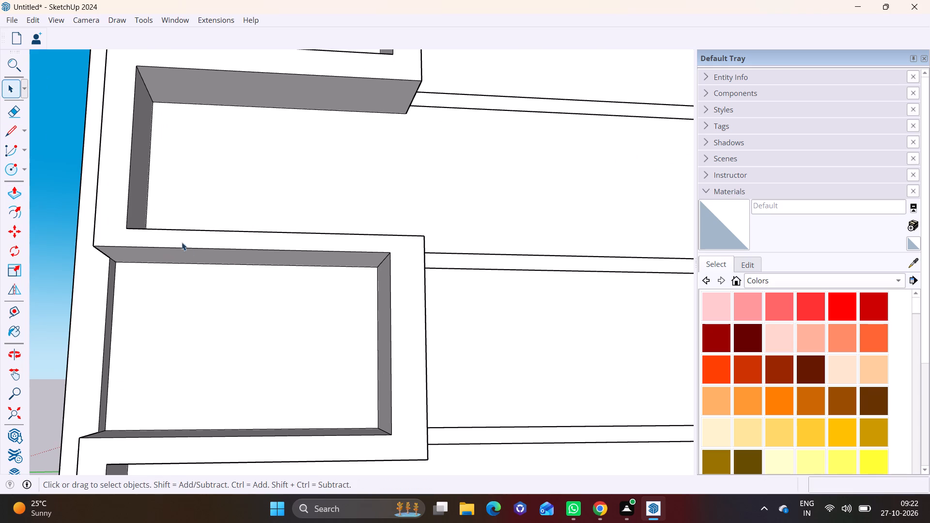
{"action": "left_click", "coordinate": [200, 254]}
{"action": "left_click", "coordinate": [14, 192]}
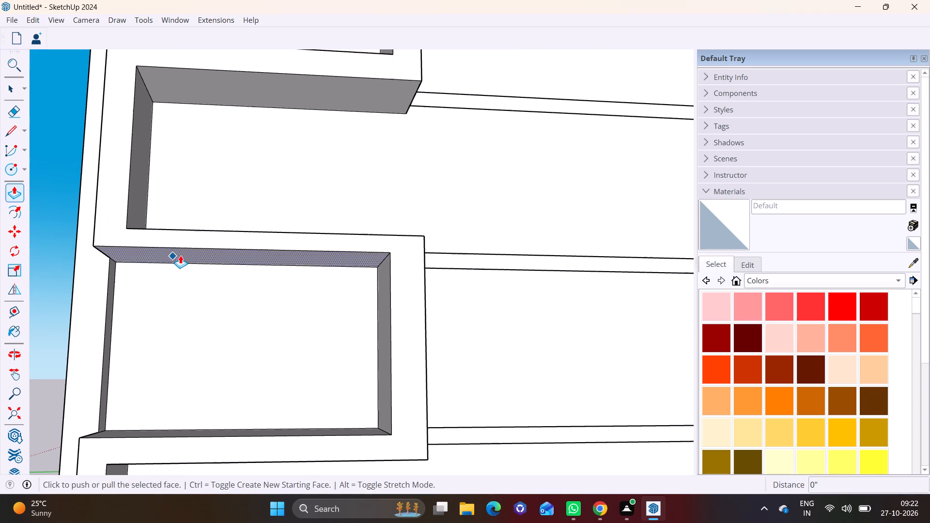
{"action": "left_click", "coordinate": [186, 253]}
{"action": "left_click", "coordinate": [186, 260]}
Push/Pull the underside of the frame's horizontal band above the fifth storey about 2 1/4" downward.
{"action": "scroll", "coordinate": [286, 285], "scroll_direction": "down", "scroll_amount": 3}
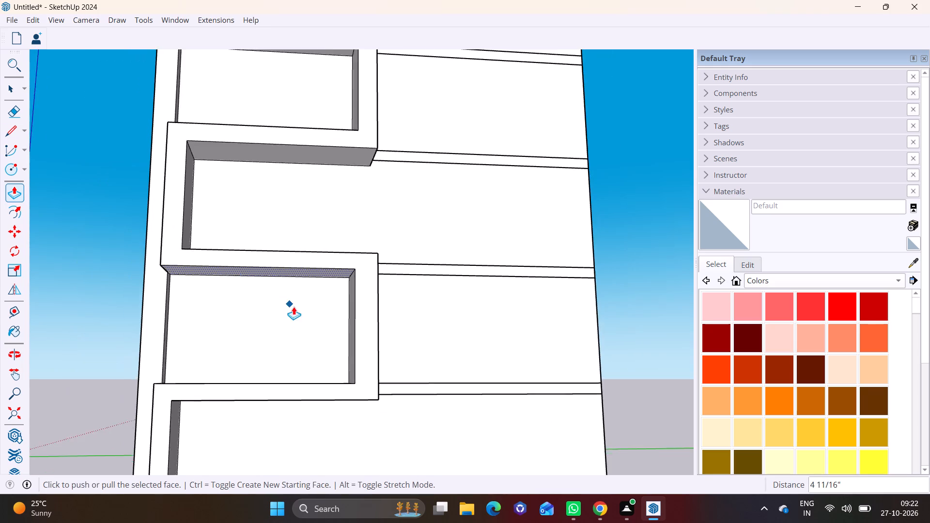
{"action": "scroll", "coordinate": [294, 307], "scroll_direction": "down", "scroll_amount": 7}
{"action": "middle_click_drag", "start_coordinate": [355, 314], "coordinate": [347, 396]}
{"action": "scroll", "coordinate": [382, 311], "scroll_direction": "down", "scroll_amount": 2}
{"action": "middle_click_drag", "start_coordinate": [378, 317], "coordinate": [373, 446], "text": "shift"}
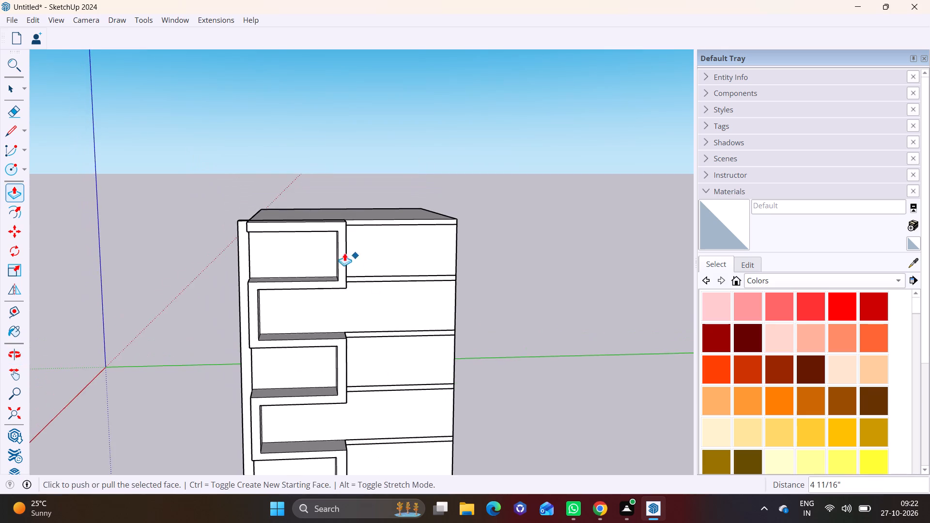
{"action": "scroll", "coordinate": [340, 253], "scroll_direction": "up", "scroll_amount": 8}
{"action": "middle_click_drag", "start_coordinate": [321, 282], "coordinate": [342, 151]}
{"action": "scroll", "coordinate": [320, 282], "scroll_direction": "up", "scroll_amount": 1}
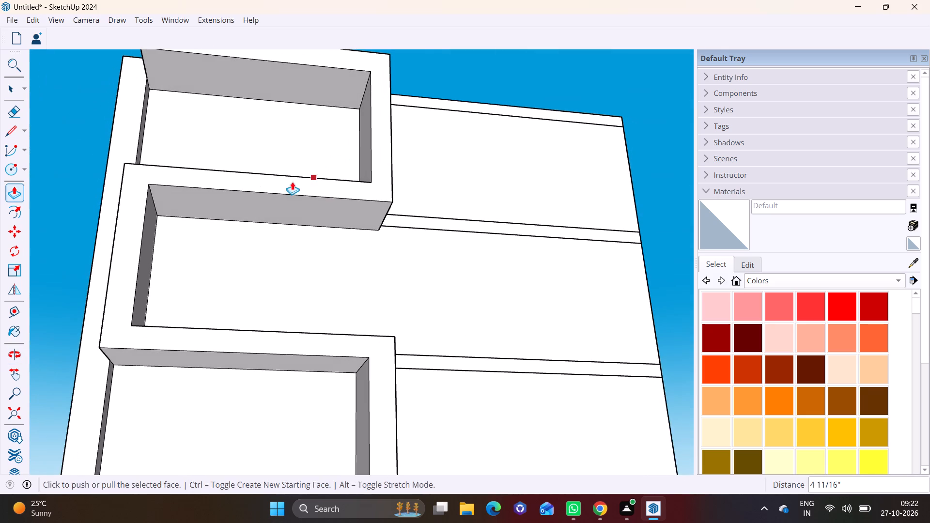
{"action": "left_click", "coordinate": [3, 82]}
{"action": "left_click", "coordinate": [201, 200]}
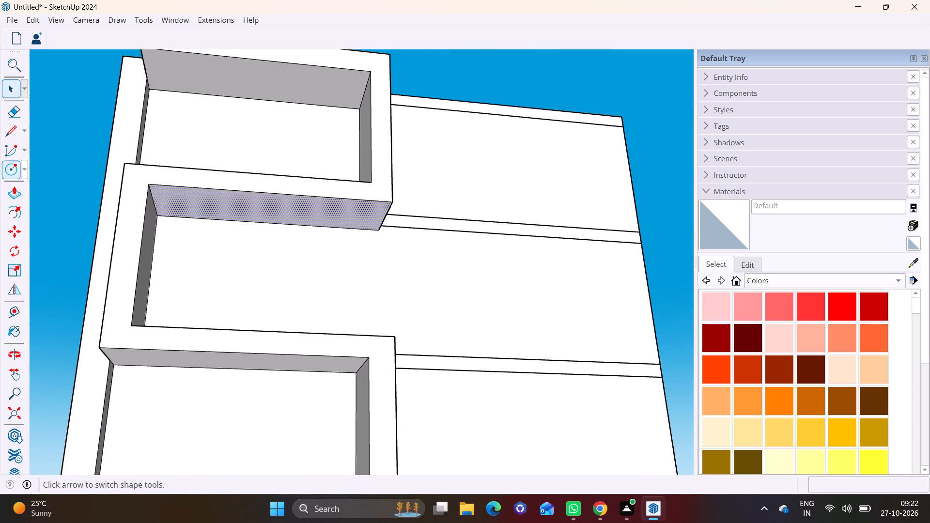
{"action": "left_click", "coordinate": [13, 189]}
{"action": "left_click", "coordinate": [205, 203]}
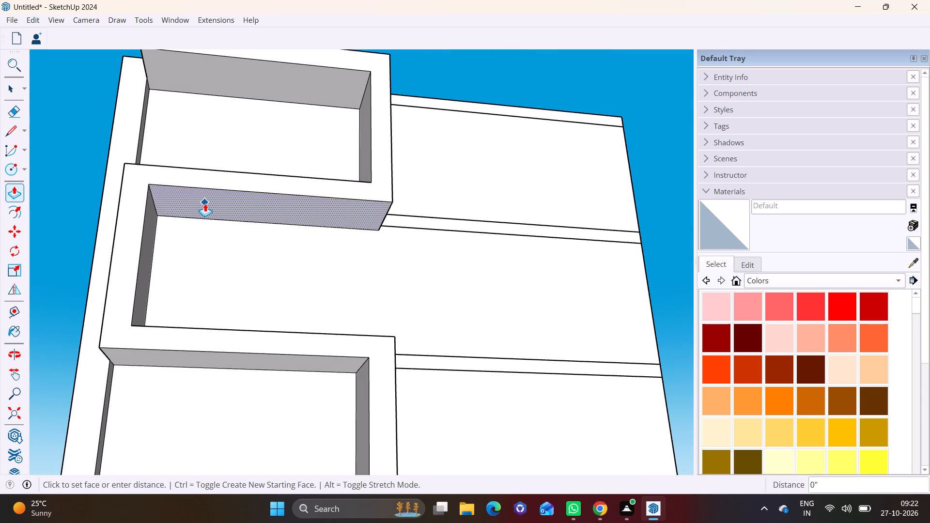
{"action": "left_click", "coordinate": [204, 205]}
Push/Pull the inner face of the top-storey frame upright farthest from the pillar about 2 5/16" toward the pillar.
{"action": "scroll", "coordinate": [237, 215], "scroll_direction": "down", "scroll_amount": 5}
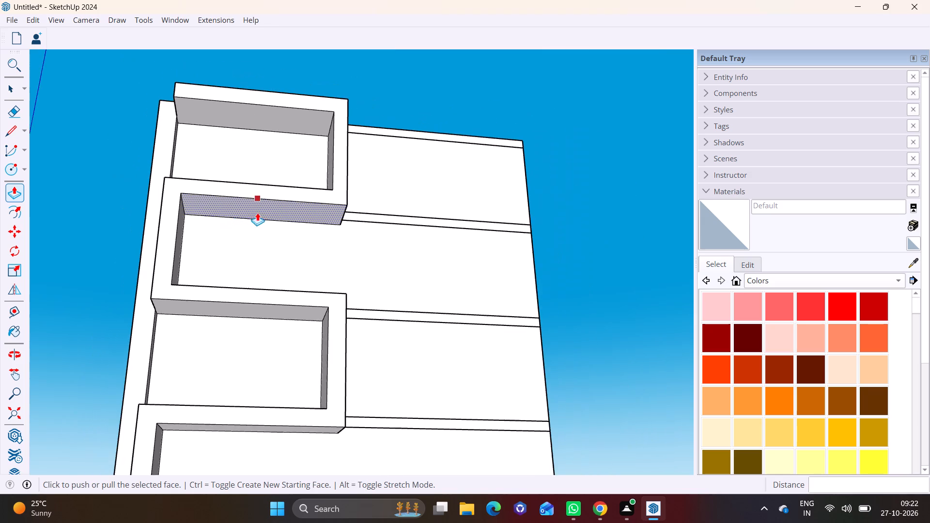
{"action": "middle_click_drag", "start_coordinate": [293, 190], "coordinate": [253, 374]}
{"action": "middle_click_drag", "start_coordinate": [307, 255], "coordinate": [428, 252]}
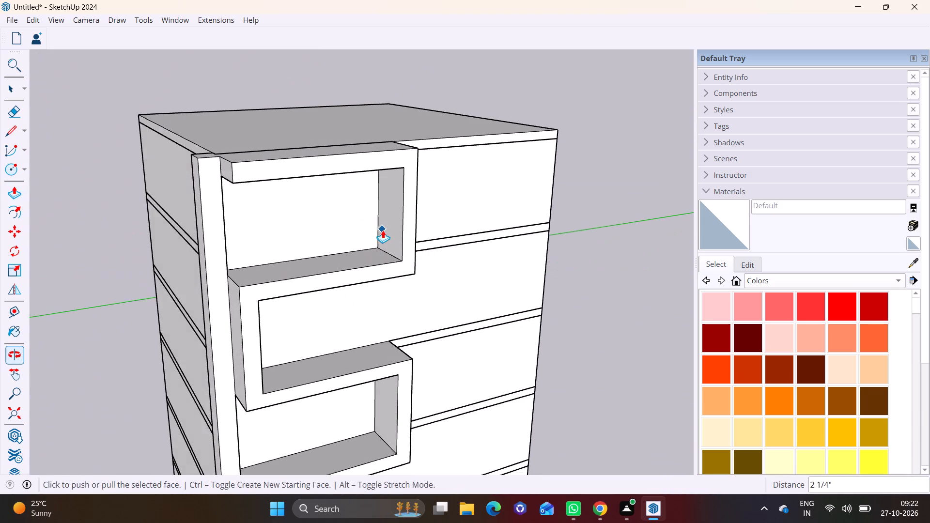
{"action": "scroll", "coordinate": [383, 230], "scroll_direction": "up", "scroll_amount": 3}
{"action": "left_click", "coordinate": [14, 87]}
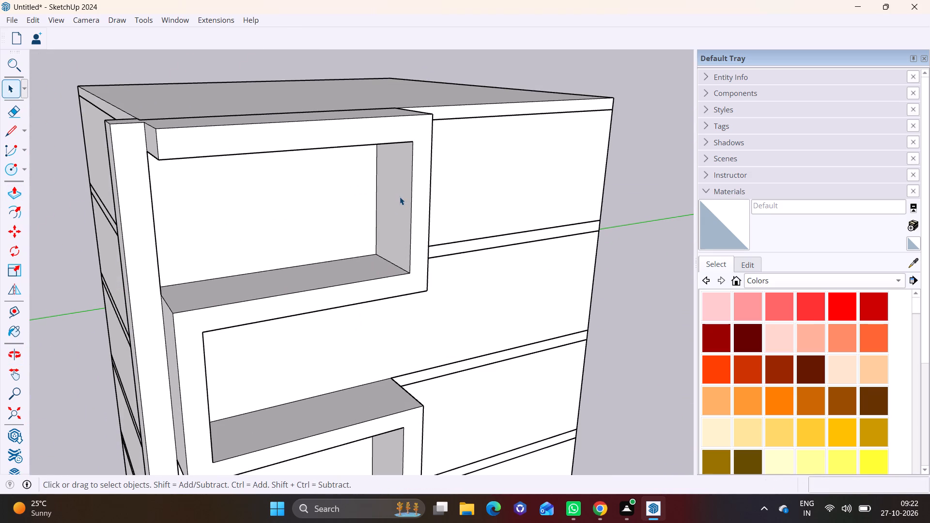
{"action": "left_click", "coordinate": [400, 197]}
{"action": "left_click", "coordinate": [11, 191]}
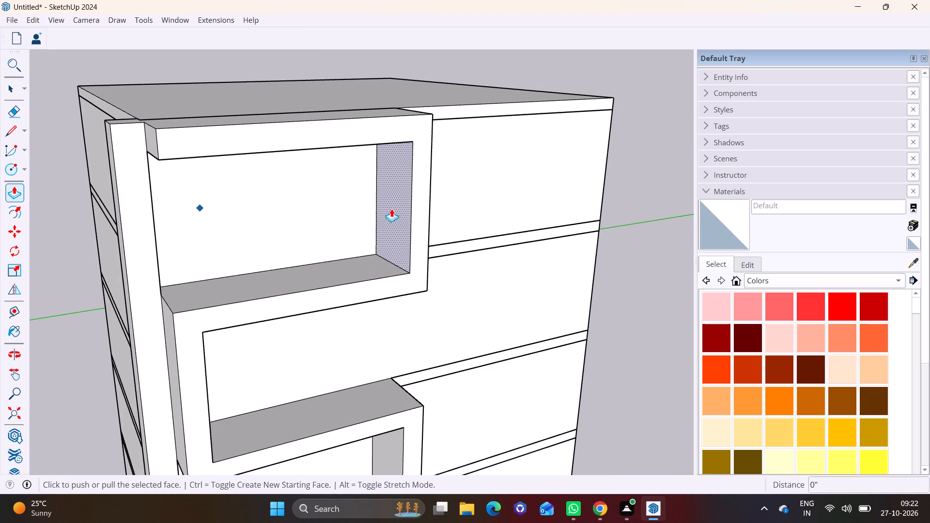
{"action": "left_click", "coordinate": [404, 199]}
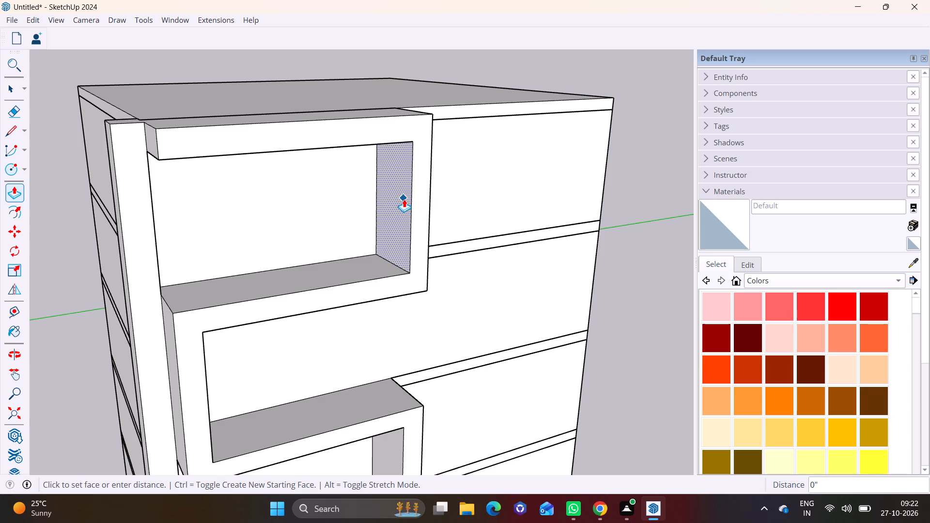
{"action": "left_click", "coordinate": [402, 199]}
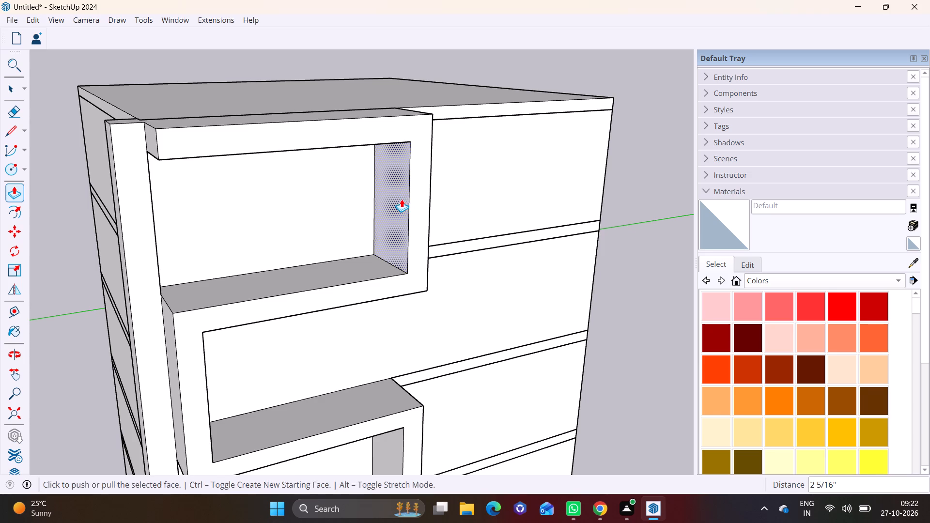
Push/Pull the underside of the frame's horizontal band above the fourth storey about 2 9/16" farther downward.
{"action": "scroll", "coordinate": [393, 275], "scroll_direction": "down", "scroll_amount": 6}
{"action": "middle_click_drag", "start_coordinate": [366, 353], "coordinate": [301, 242]}
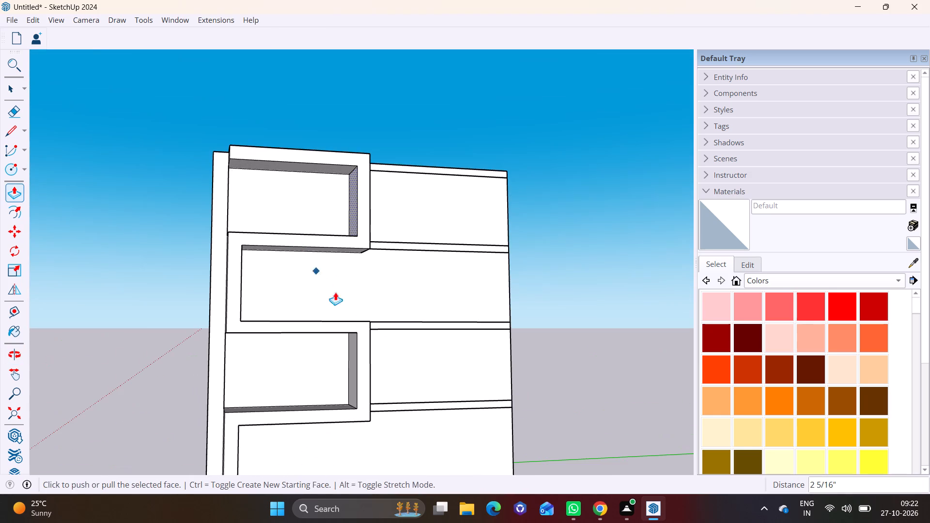
{"action": "scroll", "coordinate": [321, 328], "scroll_direction": "up", "scroll_amount": 4}
{"action": "middle_click_drag", "start_coordinate": [294, 276], "coordinate": [286, 195]}
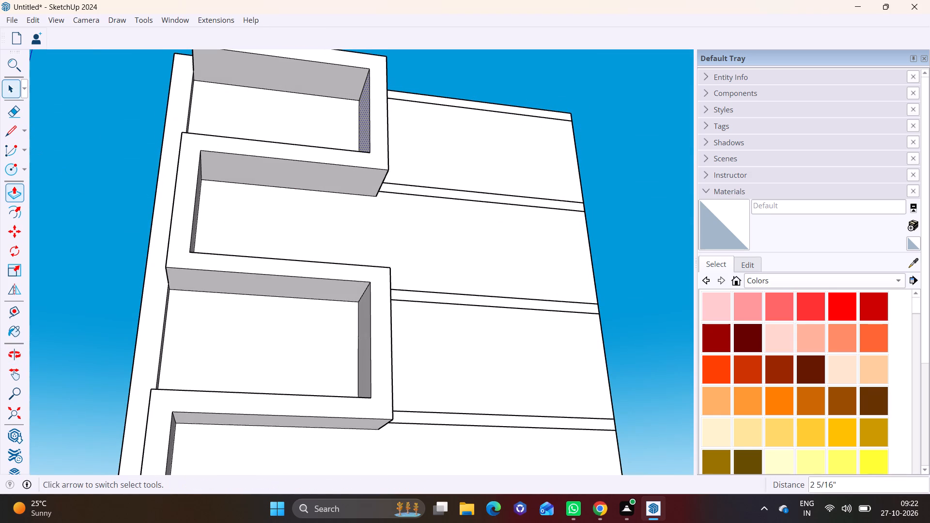
{"action": "left_click", "coordinate": [13, 84]}
{"action": "left_click", "coordinate": [260, 284]}
{"action": "left_click", "coordinate": [13, 197]}
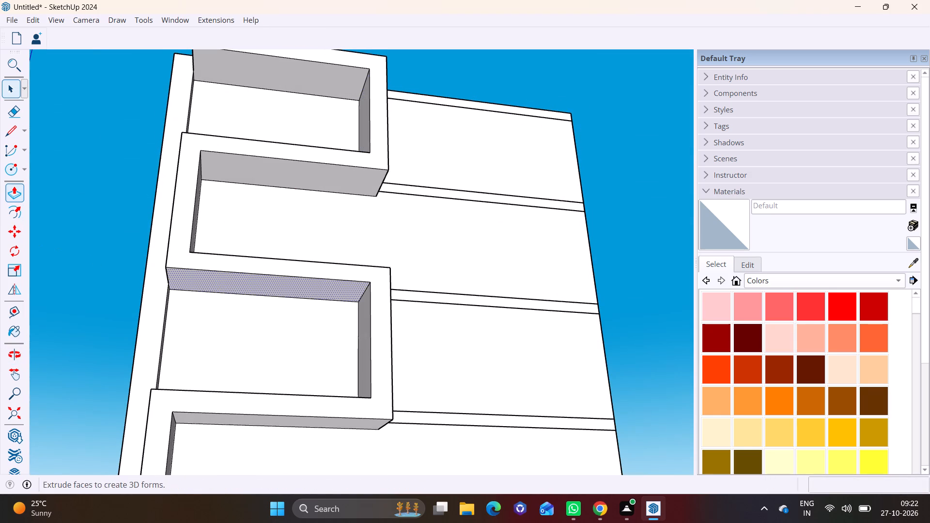
{"action": "left_click", "coordinate": [257, 282]}
{"action": "left_click", "coordinate": [256, 284]}
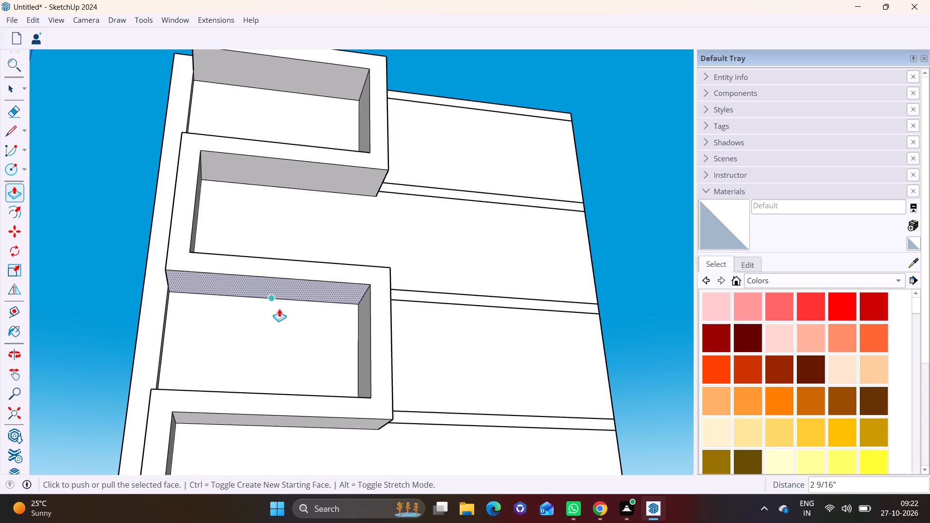
Push/Pull the inner face of the lowest-storey pillar-side frame upright about 5 5/16" away from the pillar.
{"action": "scroll", "coordinate": [279, 310], "scroll_direction": "down", "scroll_amount": 6}
{"action": "scroll", "coordinate": [373, 372], "scroll_direction": "down", "scroll_amount": 3}
{"action": "middle_click_drag", "start_coordinate": [386, 384], "coordinate": [361, 239], "text": "shift"}
{"action": "scroll", "coordinate": [315, 354], "scroll_direction": "up", "scroll_amount": 1}
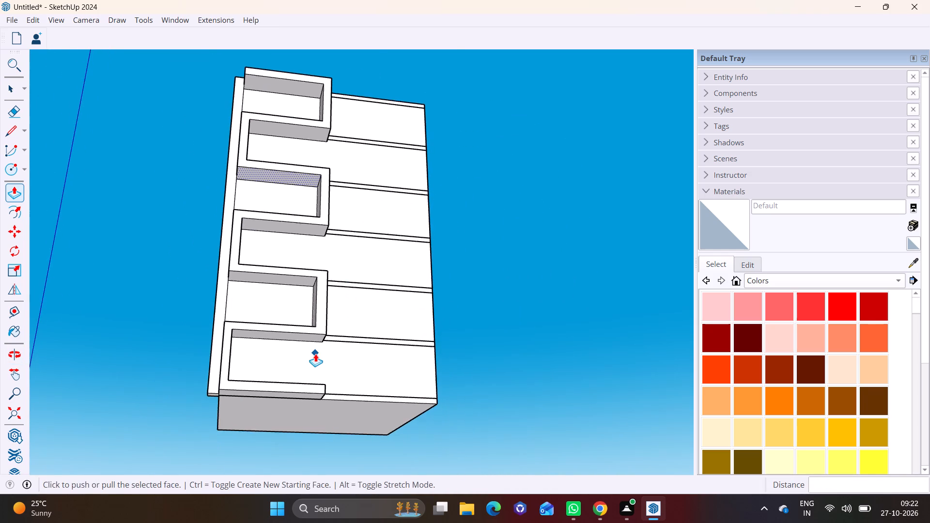
{"action": "scroll", "coordinate": [315, 354], "scroll_direction": "up", "scroll_amount": 3}
{"action": "scroll", "coordinate": [231, 330], "scroll_direction": "up", "scroll_amount": 3}
{"action": "middle_click_drag", "start_coordinate": [207, 335], "coordinate": [150, 338]}
{"action": "middle_click_drag", "start_coordinate": [158, 336], "coordinate": [197, 316], "text": "shift"}
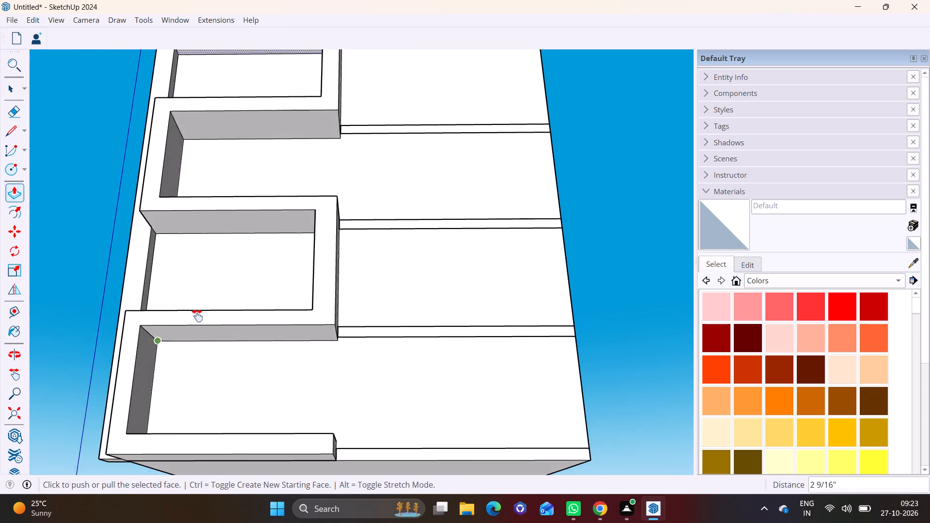
{"action": "middle_click_drag", "start_coordinate": [197, 316], "coordinate": [321, 263], "text": "shift"}
{"action": "middle_click_drag", "start_coordinate": [335, 281], "coordinate": [213, 307]}
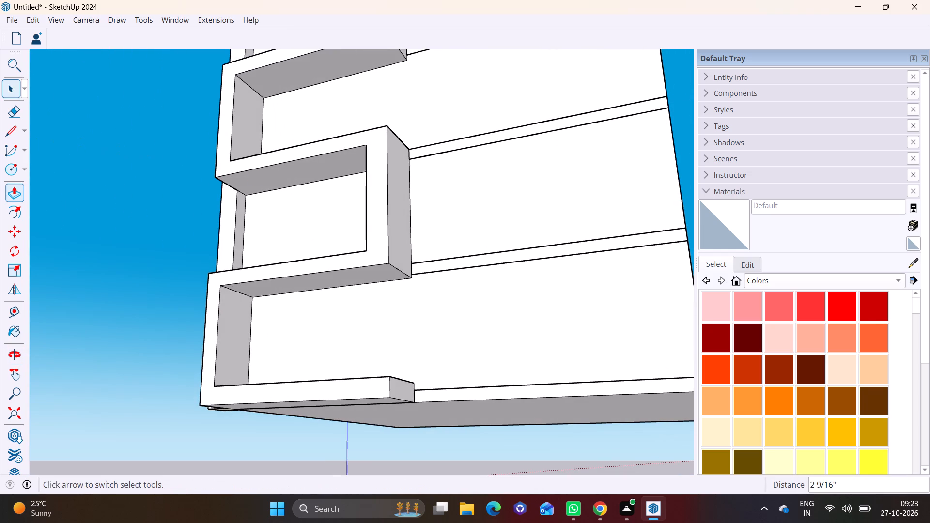
{"action": "left_click", "coordinate": [17, 87]}
{"action": "left_click", "coordinate": [15, 92]}
{"action": "left_click", "coordinate": [234, 324]}
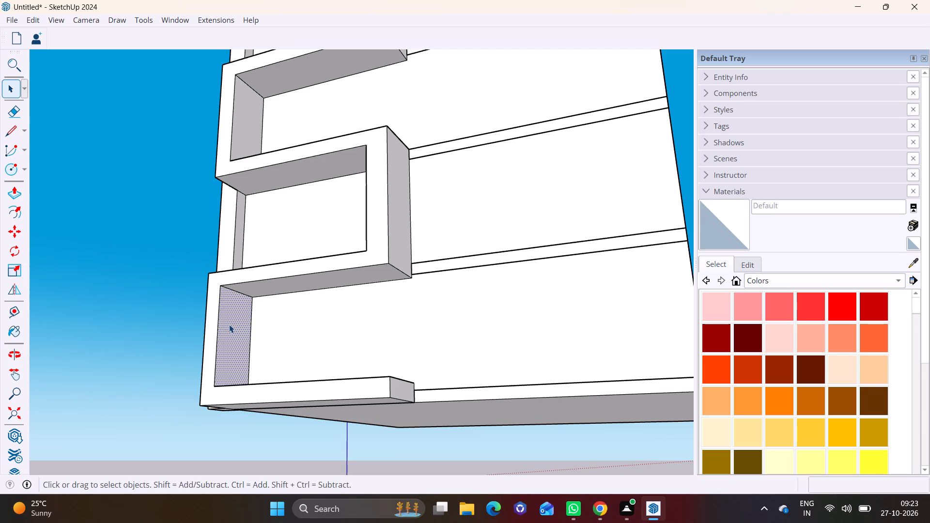
{"action": "left_click", "coordinate": [15, 184]}
{"action": "left_click", "coordinate": [236, 323]}
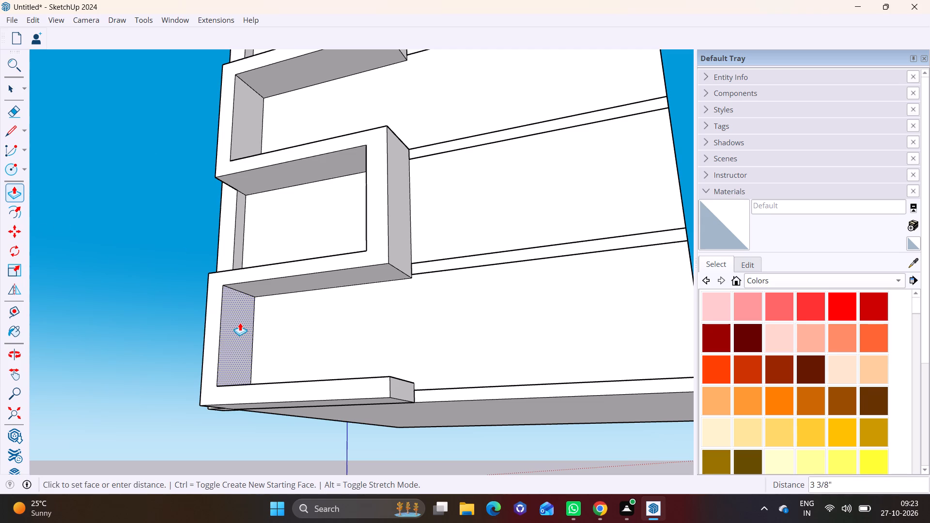
{"action": "left_click", "coordinate": [240, 323]}
{"action": "scroll", "coordinate": [428, 374], "scroll_direction": "down", "scroll_amount": 6}
{"action": "middle_click_drag", "start_coordinate": [420, 376], "coordinate": [430, 400]}
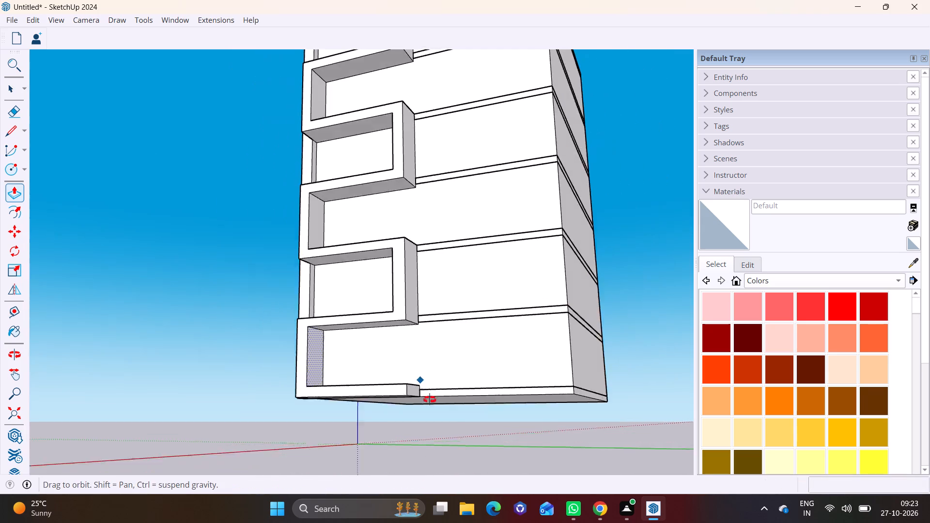
{"action": "middle_click_drag", "start_coordinate": [430, 400], "coordinate": [560, 442]}
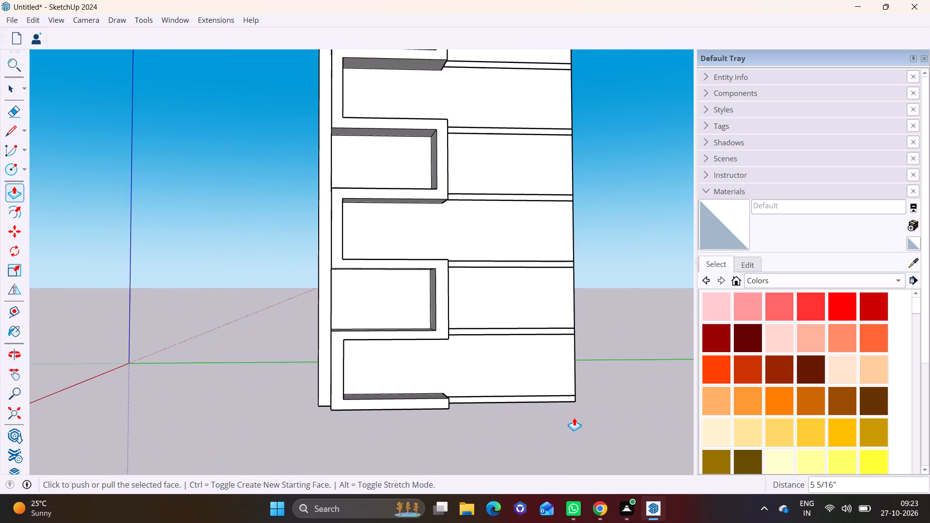
{"action": "scroll", "coordinate": [481, 313], "scroll_direction": "up", "scroll_amount": 2}
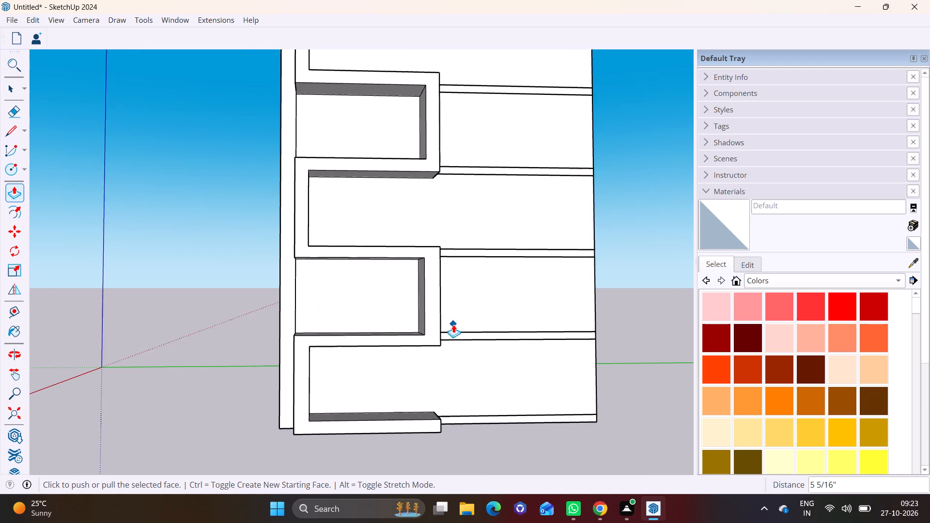
Push/Pull the underside of the frame's horizontal band above the lowest storey about 3 3/16" downward.
{"action": "scroll", "coordinate": [453, 324], "scroll_direction": "up", "scroll_amount": 2}
{"action": "middle_click_drag", "start_coordinate": [445, 347], "coordinate": [452, 234]}
{"action": "scroll", "coordinate": [384, 268], "scroll_direction": "up", "scroll_amount": 3}
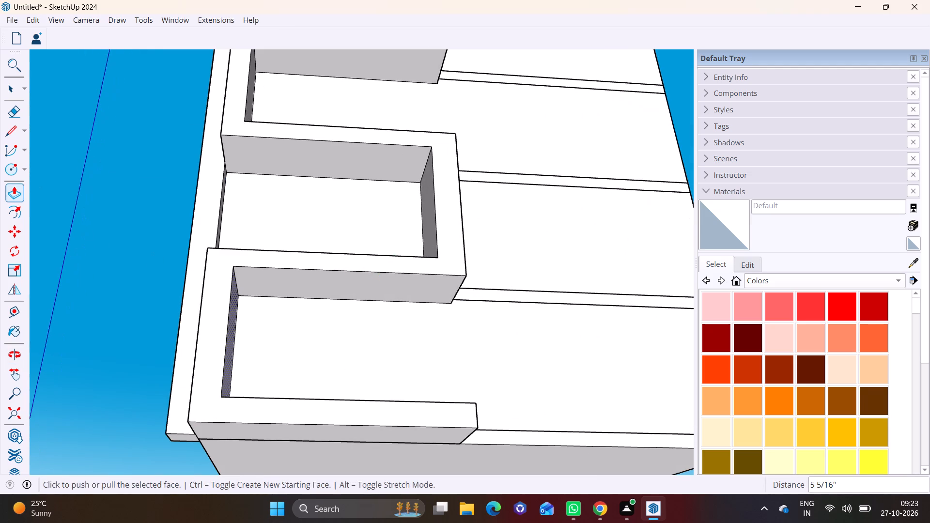
{"action": "left_click", "coordinate": [13, 90]}
{"action": "left_click", "coordinate": [323, 289]}
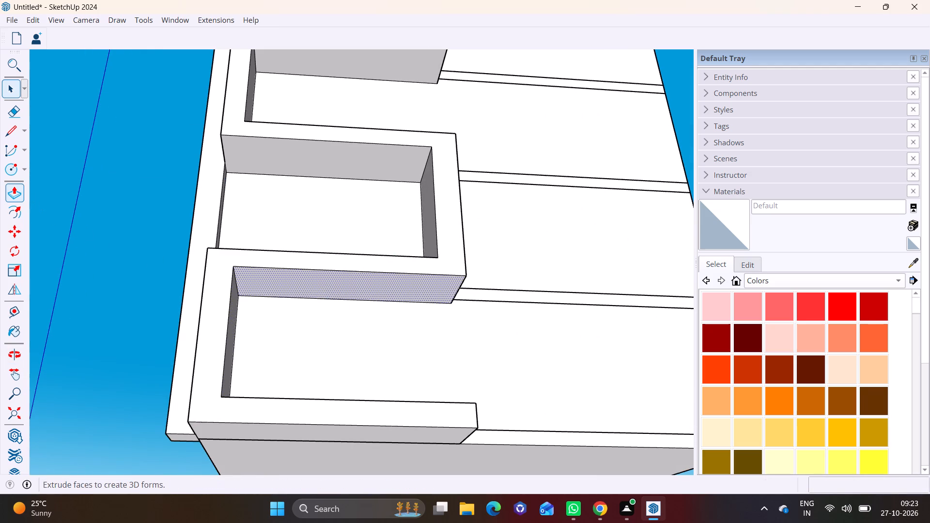
{"action": "left_click", "coordinate": [13, 186]}
{"action": "left_click", "coordinate": [280, 284]}
{"action": "left_click", "coordinate": [281, 287]}
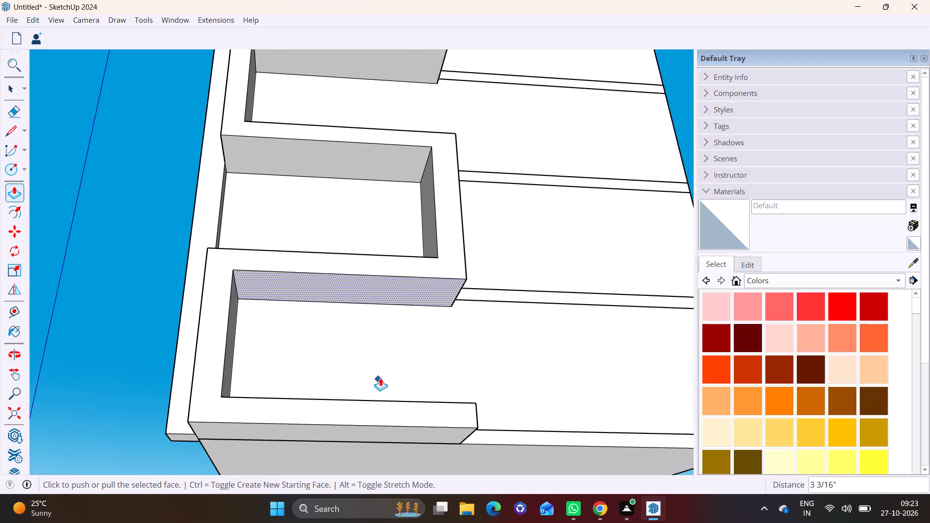
Examine the zigzag frame's evened thickness and how it meets the corner pillar, from the full facade down to the lowest storeys.
{"action": "scroll", "coordinate": [382, 401], "scroll_direction": "down", "scroll_amount": 6}
{"action": "middle_click_drag", "start_coordinate": [446, 354], "coordinate": [407, 509]}
{"action": "scroll", "coordinate": [405, 444], "scroll_direction": "down", "scroll_amount": 3}
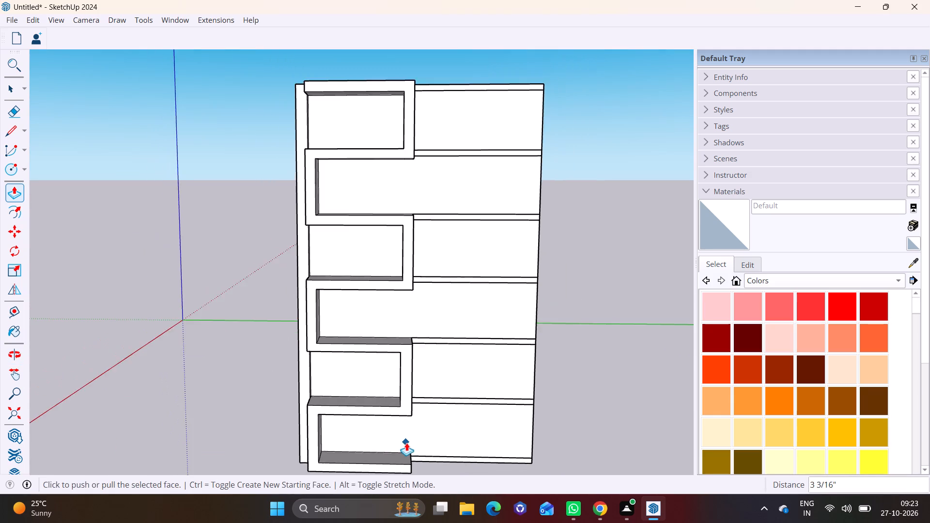
{"action": "scroll", "coordinate": [406, 443], "scroll_direction": "down", "scroll_amount": 2}
{"action": "middle_click_drag", "start_coordinate": [418, 403], "coordinate": [287, 436]}
{"action": "middle_click_drag", "start_coordinate": [350, 421], "coordinate": [496, 434]}
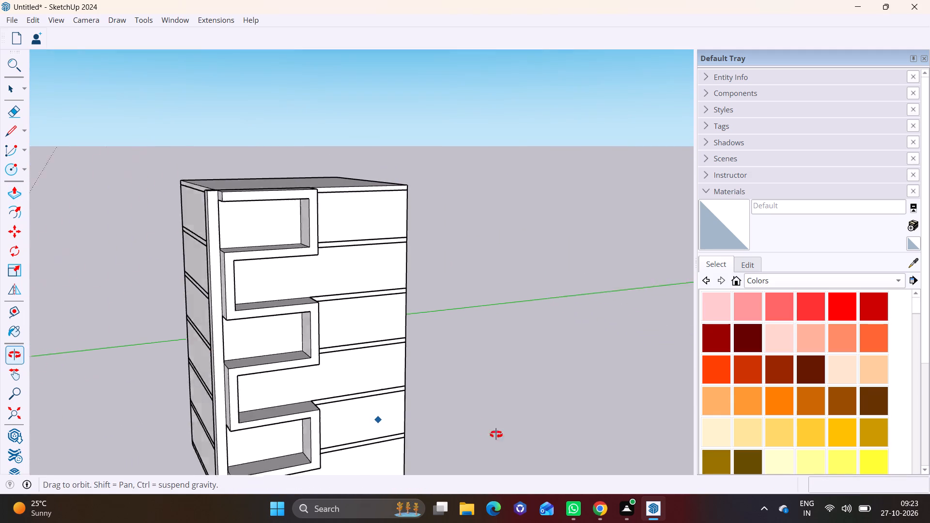
{"action": "middle_click_drag", "start_coordinate": [496, 434], "coordinate": [573, 424]}
{"action": "scroll", "coordinate": [447, 446], "scroll_direction": "down", "scroll_amount": 3}
{"action": "middle_click_drag", "start_coordinate": [438, 430], "coordinate": [412, 378], "text": "shift"}
{"action": "key", "text": "space"}
{"action": "scroll", "coordinate": [338, 374], "scroll_direction": "up", "scroll_amount": 5}
{"action": "middle_click_drag", "start_coordinate": [318, 391], "coordinate": [306, 363], "text": "shift"}
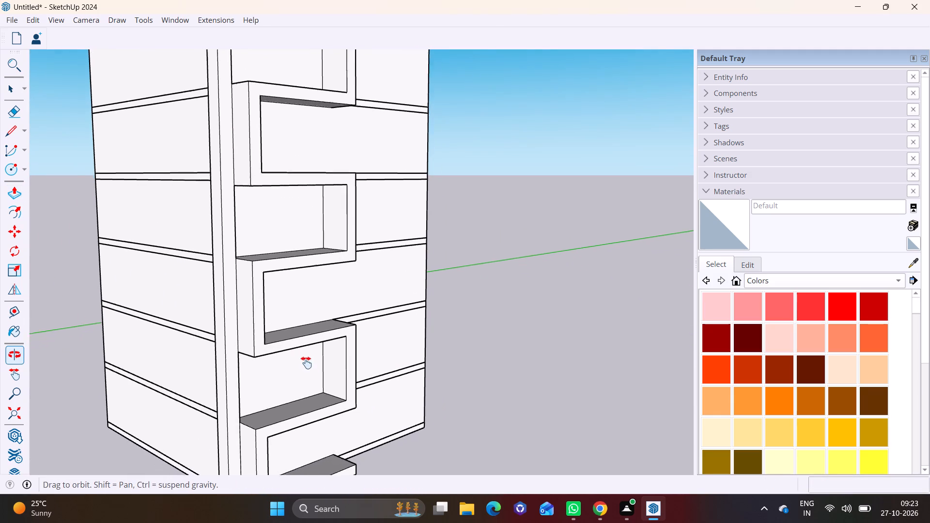
{"action": "middle_click_drag", "start_coordinate": [306, 363], "coordinate": [306, 356], "text": "shift"}
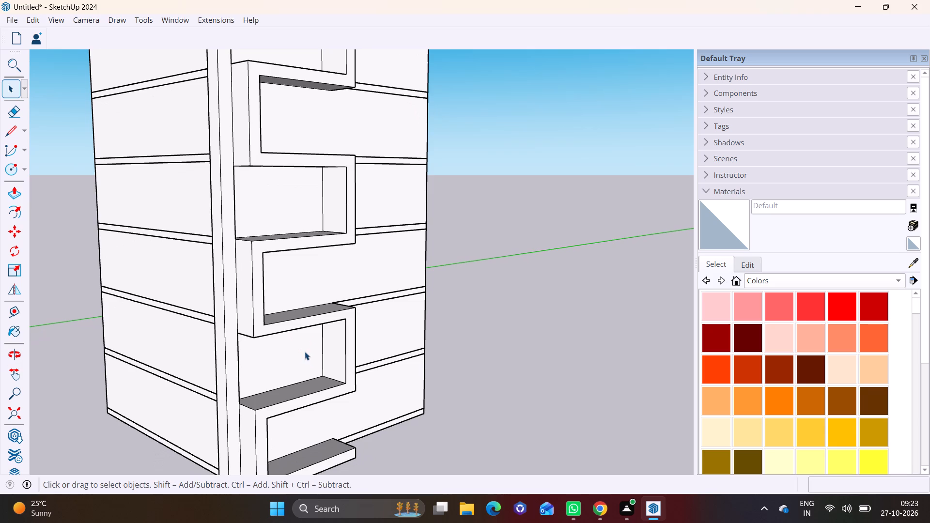
{"action": "middle_click_drag", "start_coordinate": [276, 370], "coordinate": [253, 363], "text": "shift"}
{"action": "scroll", "coordinate": [247, 364], "scroll_direction": "up", "scroll_amount": 1}
{"action": "scroll", "coordinate": [227, 425], "scroll_direction": "up", "scroll_amount": 2}
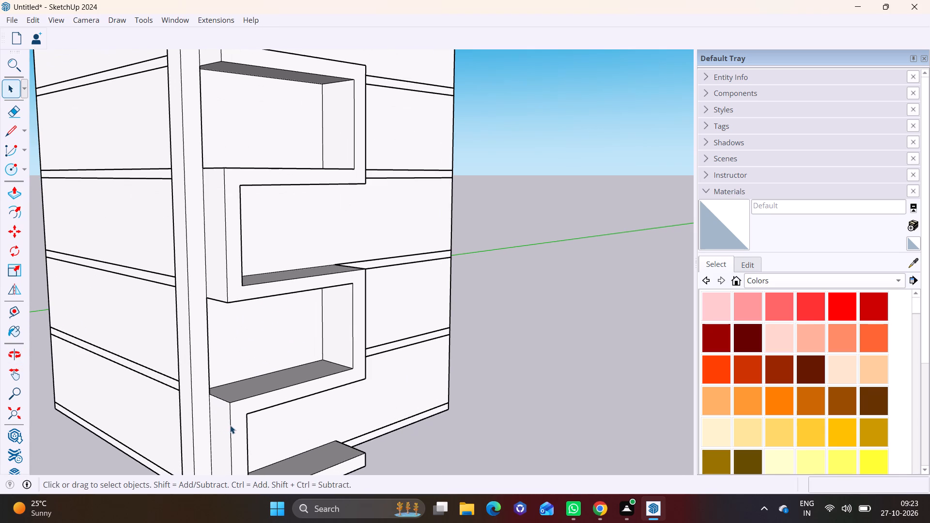
{"action": "middle_click_drag", "start_coordinate": [240, 432], "coordinate": [240, 346], "text": "shift"}
{"action": "scroll", "coordinate": [240, 432], "scroll_direction": "up", "scroll_amount": 1, "text": "shift"}
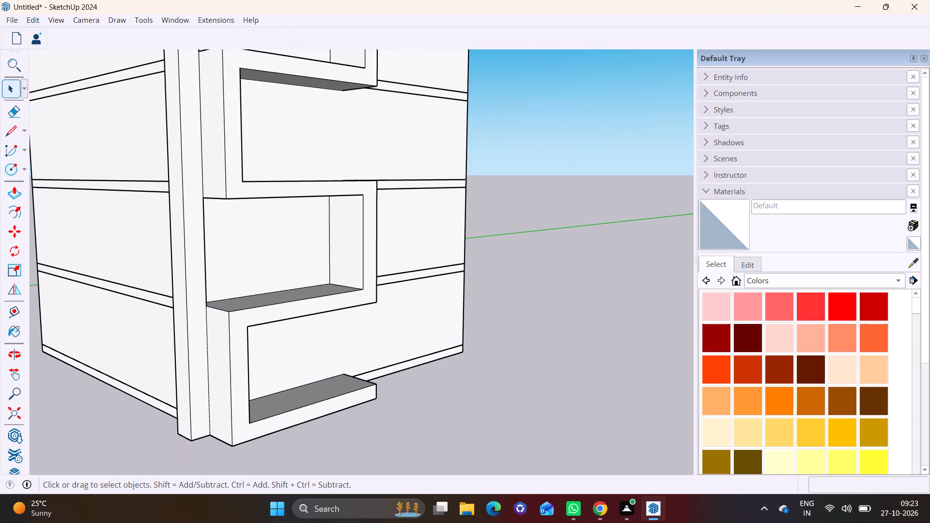
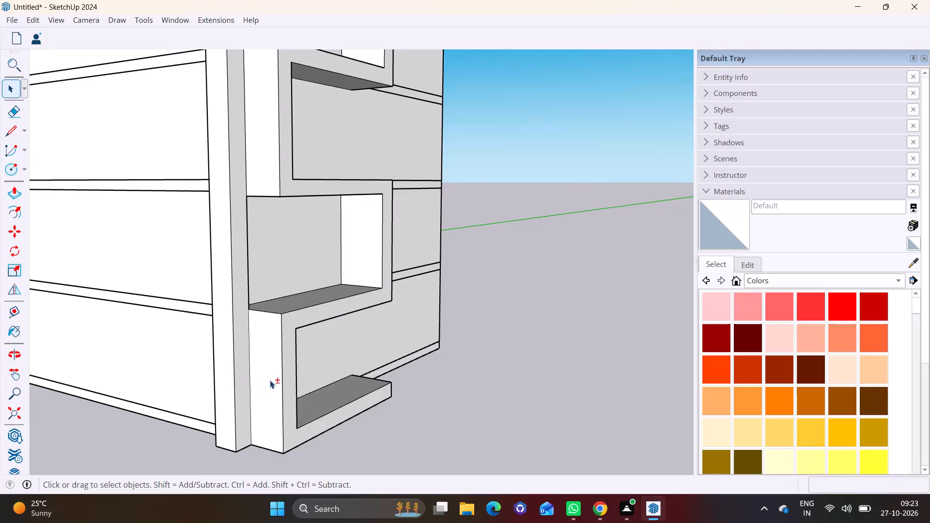
Push/Pull the zigzag frame's front face about 4' 5/8" farther out from the facade.
{"action": "middle_click_drag", "start_coordinate": [266, 380], "coordinate": [210, 352], "text": "shift"}
{"action": "scroll", "coordinate": [265, 380], "scroll_direction": "up", "scroll_amount": 1, "text": "shift"}
{"action": "middle_click_drag", "start_coordinate": [213, 353], "coordinate": [86, 387]}
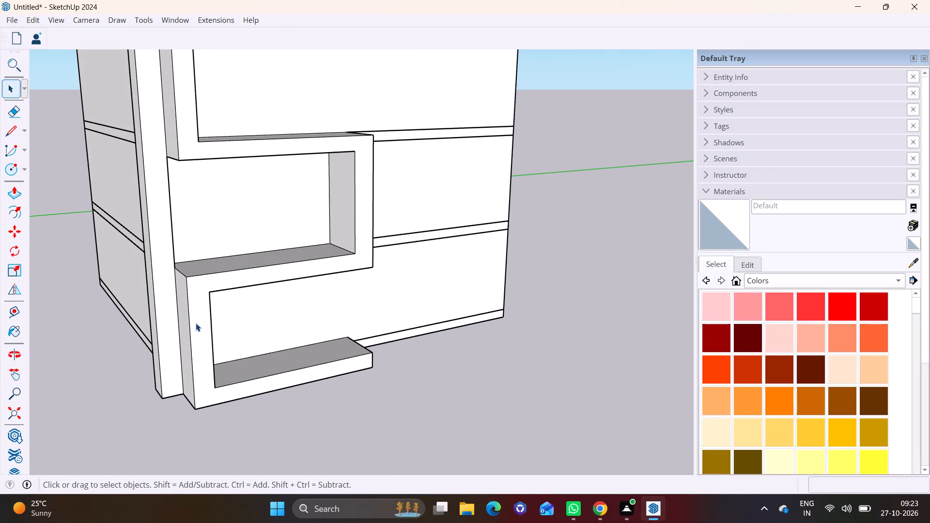
{"action": "left_click", "coordinate": [196, 323]}
{"action": "middle_click_drag", "start_coordinate": [206, 297], "coordinate": [212, 347], "text": "shift"}
{"action": "left_click", "coordinate": [16, 195]}
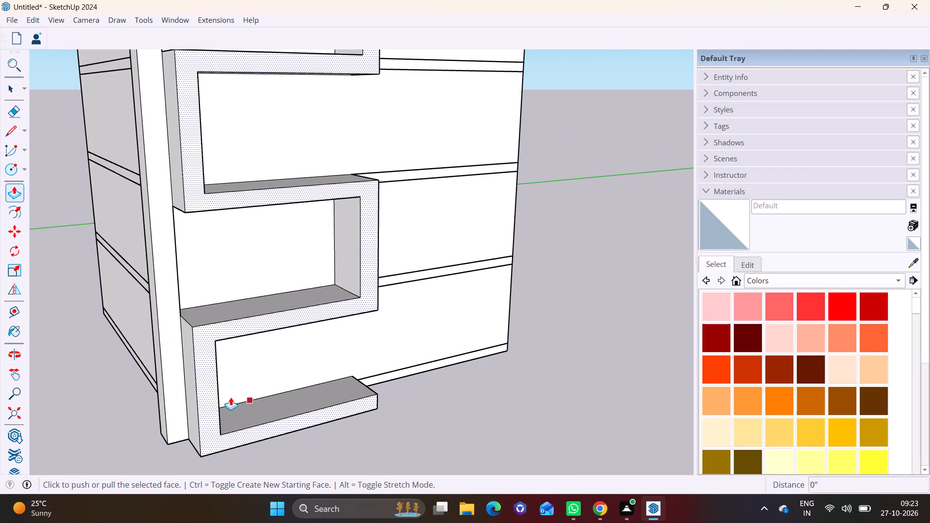
{"action": "left_click", "coordinate": [206, 381]}
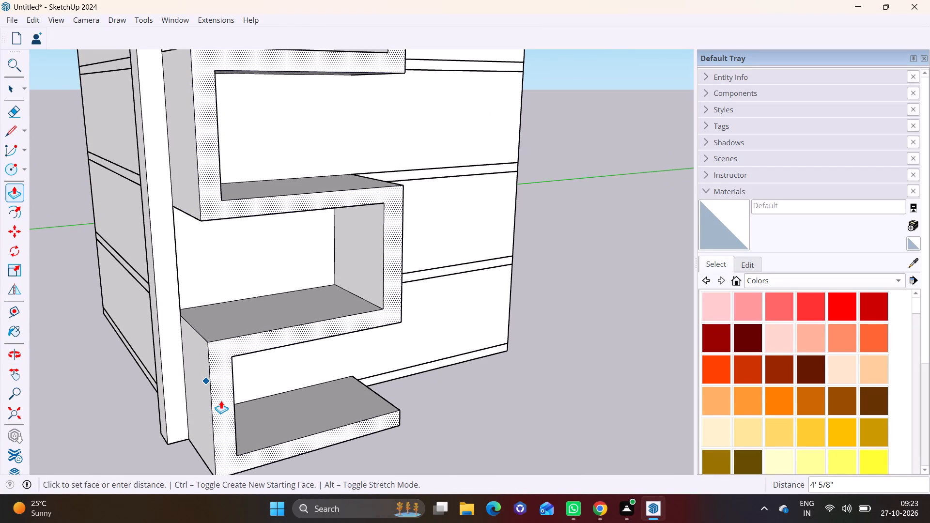
{"action": "left_click", "coordinate": [221, 400]}
Draw an upright rectangle about 2' 10 3/8" by 8' 3 5/16" on the side face of the lowest-storey pillar-side frame upright.
{"action": "scroll", "coordinate": [232, 400], "scroll_direction": "down", "scroll_amount": 9}
{"action": "middle_click_drag", "start_coordinate": [267, 415], "coordinate": [380, 381]}
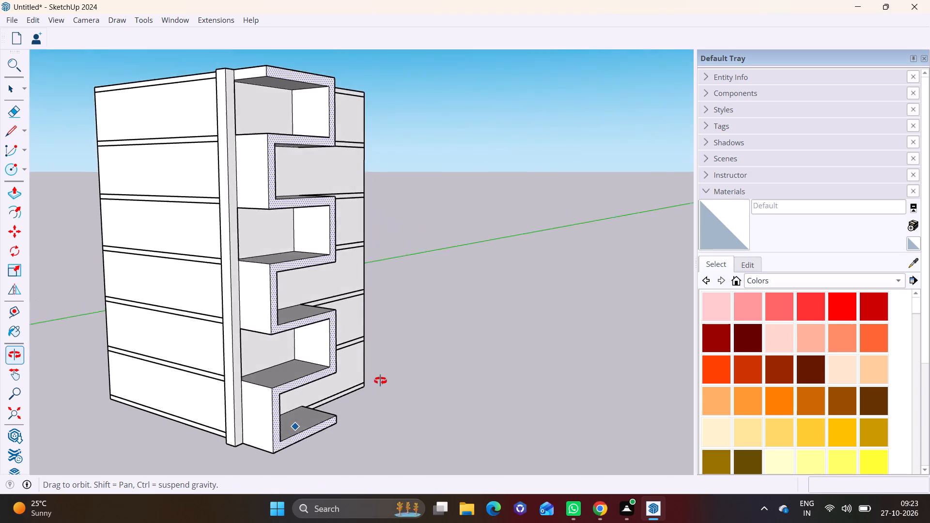
{"action": "middle_click_drag", "start_coordinate": [380, 381], "coordinate": [381, 334]}
{"action": "scroll", "coordinate": [267, 387], "scroll_direction": "up", "scroll_amount": 6}
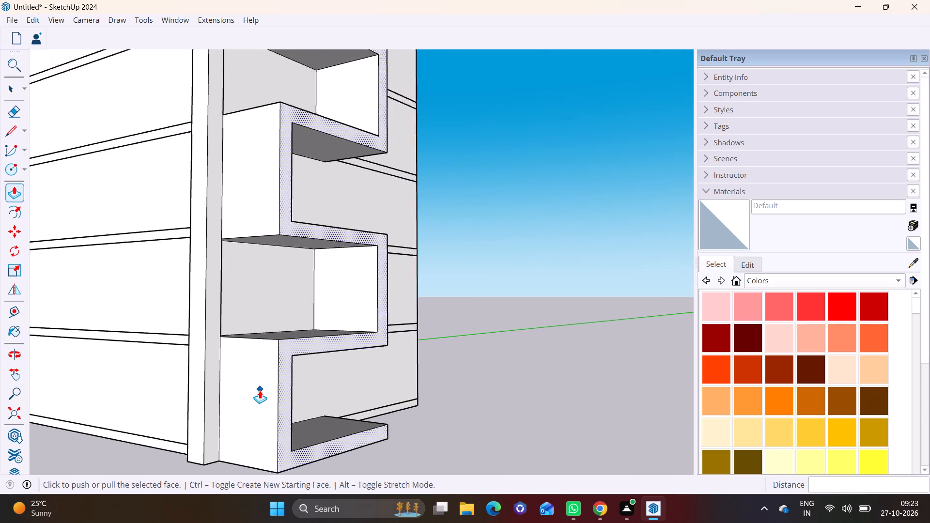
{"action": "scroll", "coordinate": [260, 390], "scroll_direction": "up", "scroll_amount": 3}
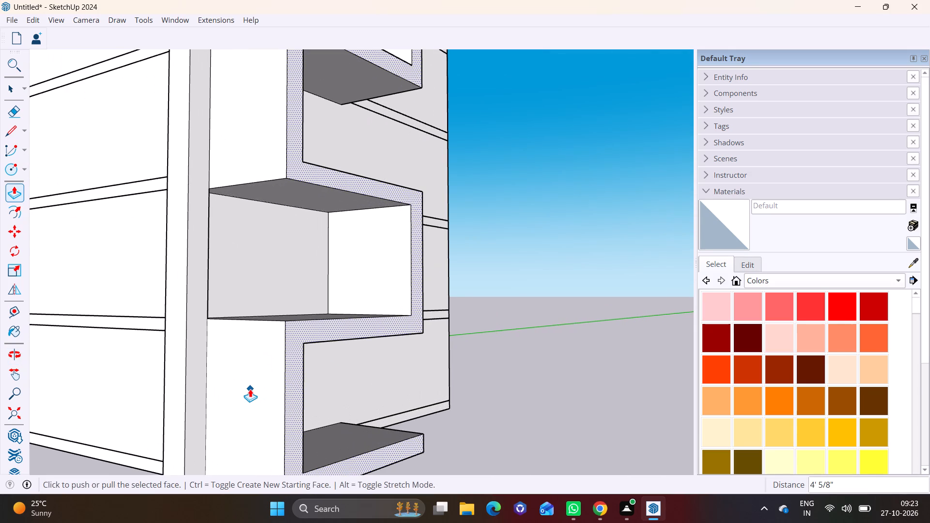
{"action": "scroll", "coordinate": [242, 392], "scroll_direction": "down", "scroll_amount": 1}
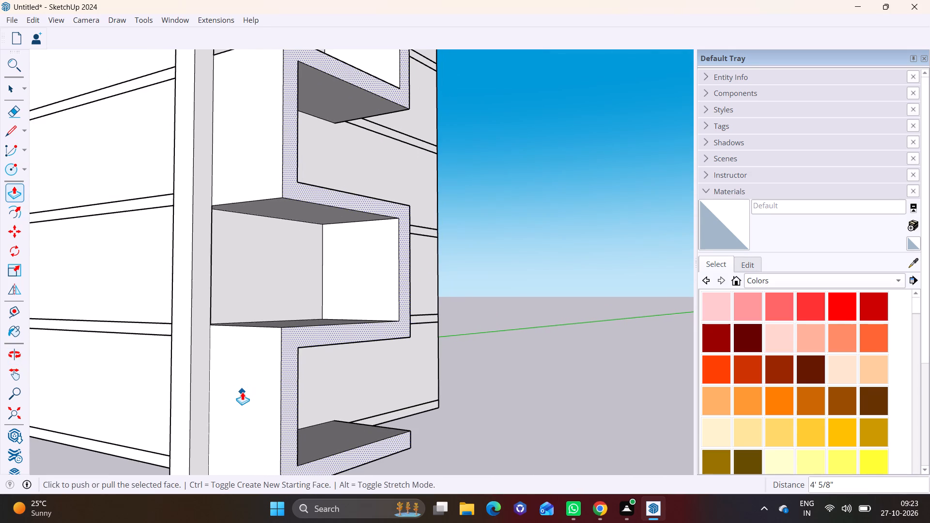
{"action": "middle_click_drag", "start_coordinate": [264, 398], "coordinate": [279, 404]}
{"action": "scroll", "coordinate": [283, 405], "scroll_direction": "down", "scroll_amount": 5}
{"action": "middle_click_drag", "start_coordinate": [283, 408], "coordinate": [271, 342], "text": "shift"}
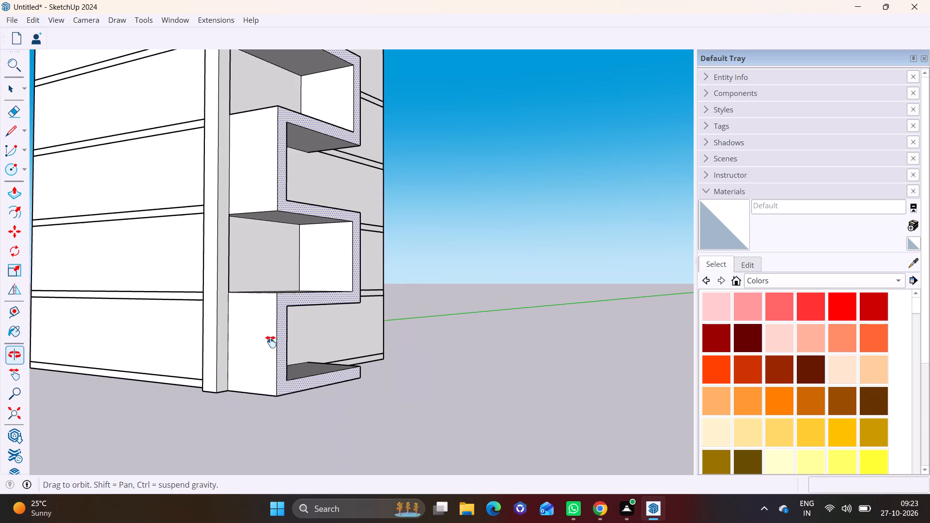
{"action": "middle_click_drag", "start_coordinate": [271, 342], "coordinate": [267, 340], "text": "shift"}
{"action": "left_click", "coordinate": [22, 169]}
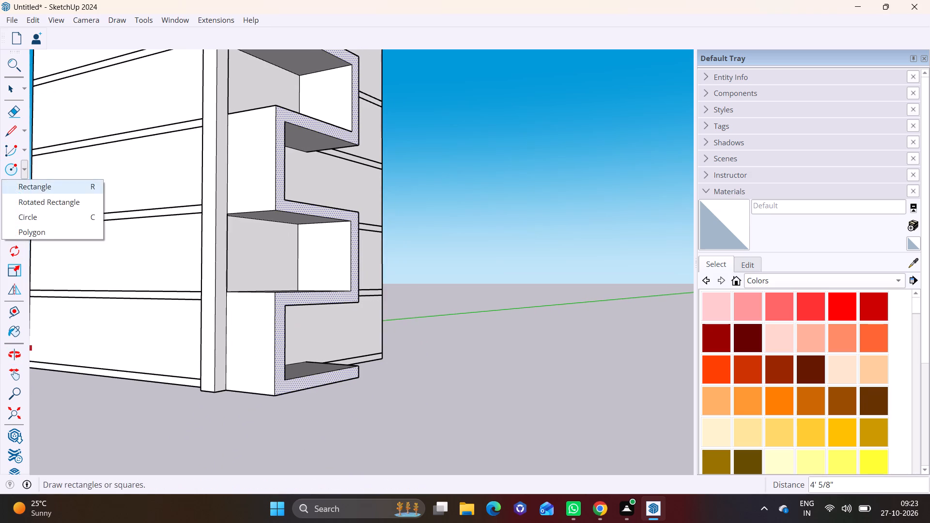
{"action": "left_click", "coordinate": [28, 184]}
{"action": "scroll", "coordinate": [240, 329], "scroll_direction": "up", "scroll_amount": 7}
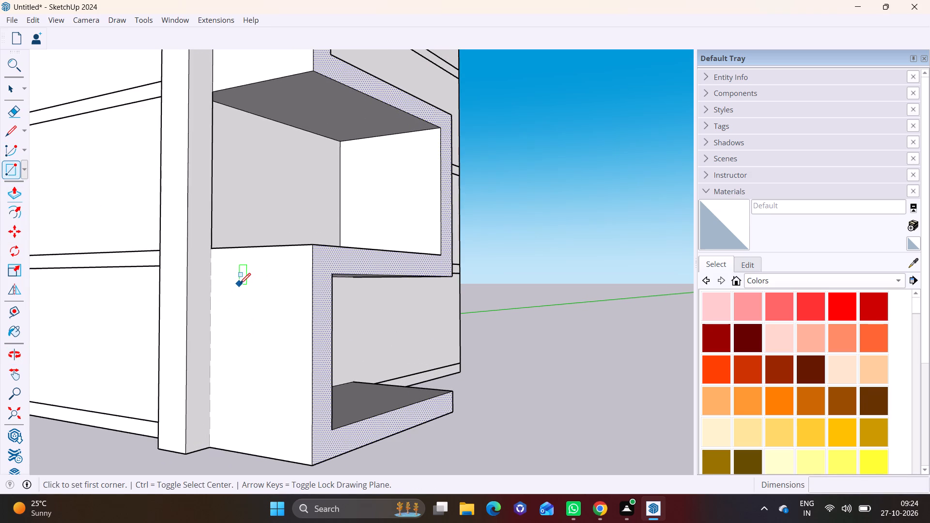
{"action": "left_click", "coordinate": [240, 284]}
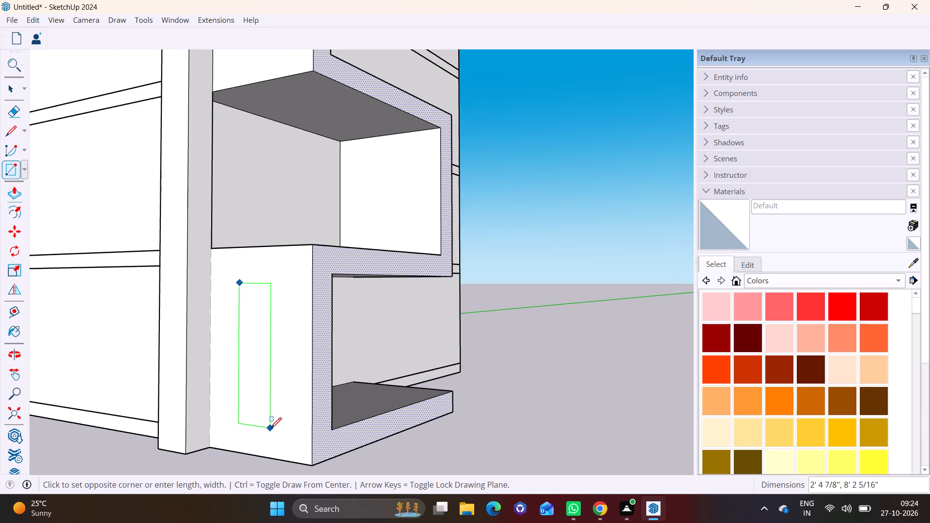
{"action": "left_click", "coordinate": [277, 431]}
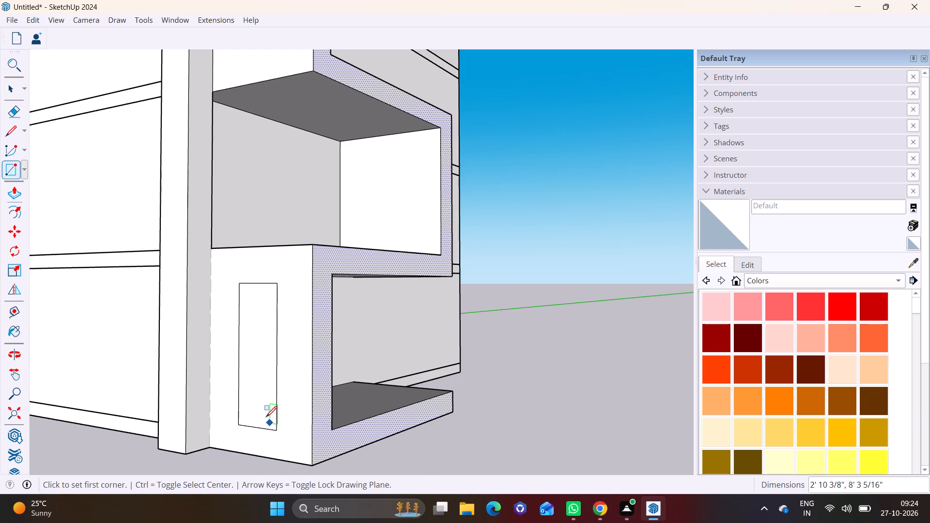
Push/Pull the lowest-storey rectangle through the frame upright's thickness to cut an opening.
{"action": "key", "text": "space"}
{"action": "left_click", "coordinate": [263, 383]}
{"action": "middle_click_drag", "start_coordinate": [263, 383], "coordinate": [198, 403]}
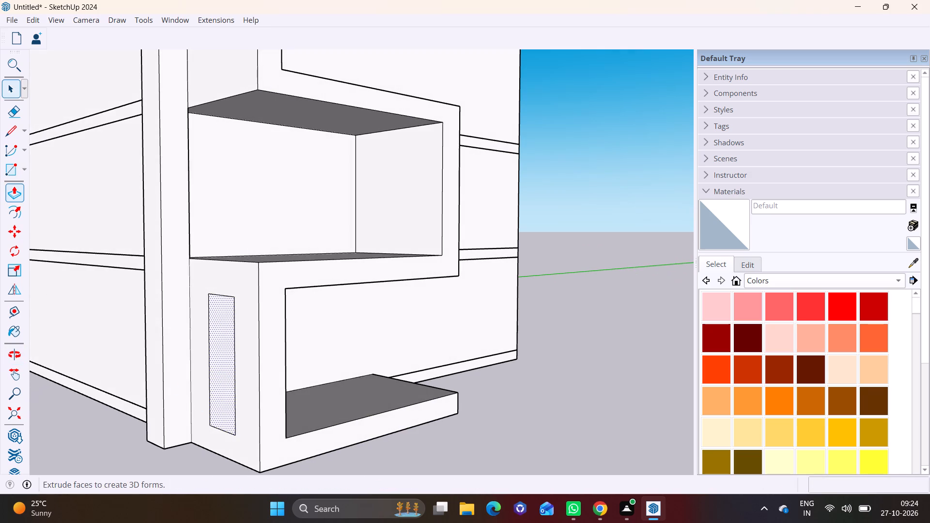
{"action": "left_click", "coordinate": [18, 187]}
{"action": "left_click", "coordinate": [220, 366]}
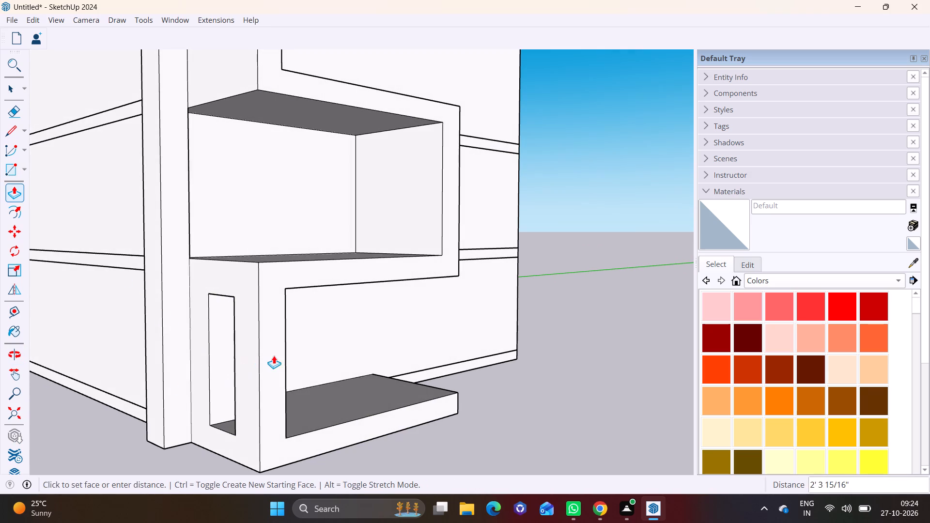
{"action": "left_click", "coordinate": [285, 309]}
Draw an upright rectangle about 3' 3 1/8" by 8' 5 1/2" on the side face of the third-storey pillar-side frame upright.
{"action": "middle_click_drag", "start_coordinate": [287, 343], "coordinate": [381, 352]}
{"action": "scroll", "coordinate": [364, 372], "scroll_direction": "down", "scroll_amount": 7}
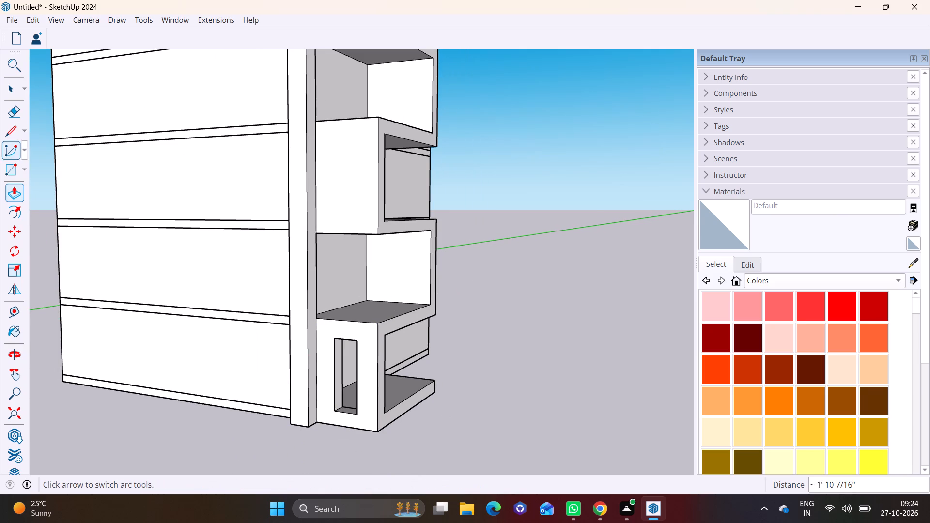
{"action": "left_click", "coordinate": [25, 165]}
{"action": "left_click", "coordinate": [30, 182]}
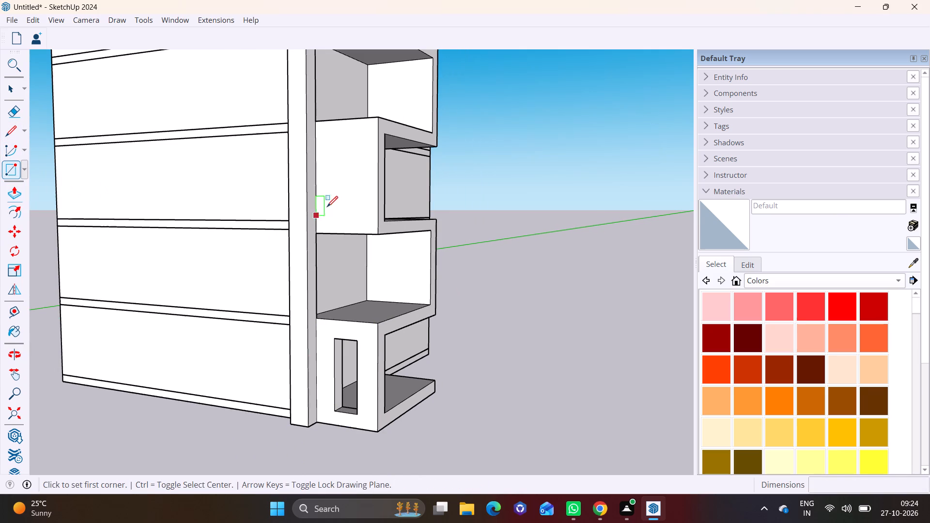
{"action": "left_click", "coordinate": [331, 140]}
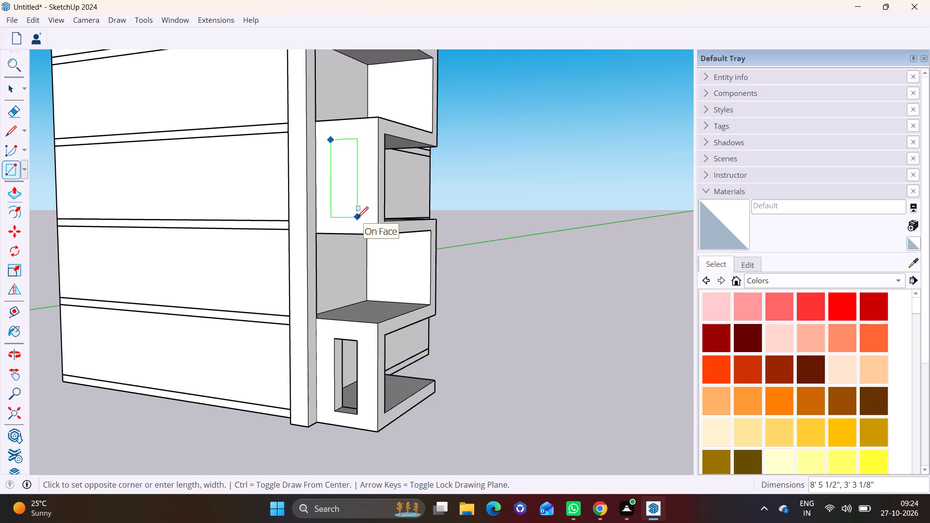
{"action": "left_click", "coordinate": [357, 217]}
Push/Pull the third-storey rectangle about 1' 8" through the frame upright to cut an opening.
{"action": "scroll", "coordinate": [372, 214], "scroll_direction": "down", "scroll_amount": 2}
{"action": "middle_click_drag", "start_coordinate": [374, 208], "coordinate": [312, 385], "text": "shift"}
{"action": "scroll", "coordinate": [290, 354], "scroll_direction": "up", "scroll_amount": 7}
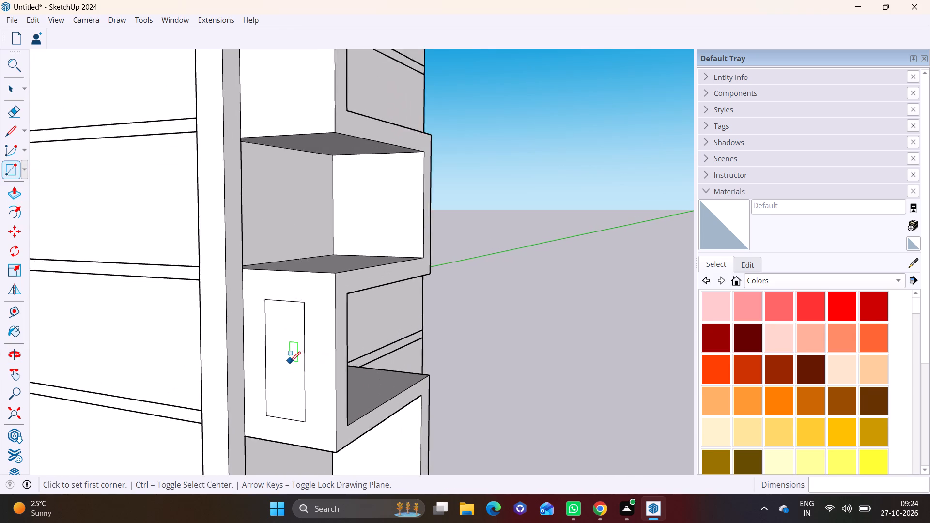
{"action": "scroll", "coordinate": [290, 362], "scroll_direction": "up", "scroll_amount": 3}
{"action": "left_click", "coordinate": [14, 94]}
{"action": "left_click", "coordinate": [285, 330]}
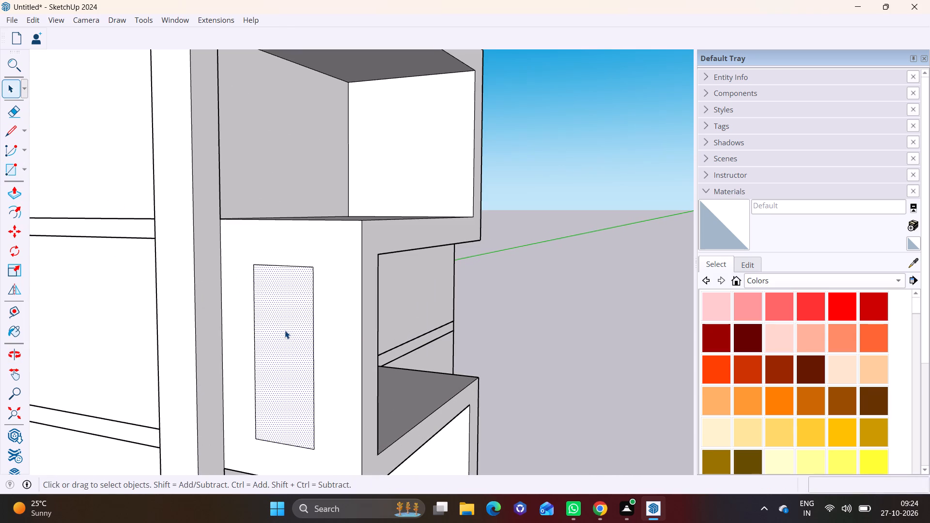
{"action": "left_click", "coordinate": [11, 192]}
{"action": "left_click", "coordinate": [294, 377]}
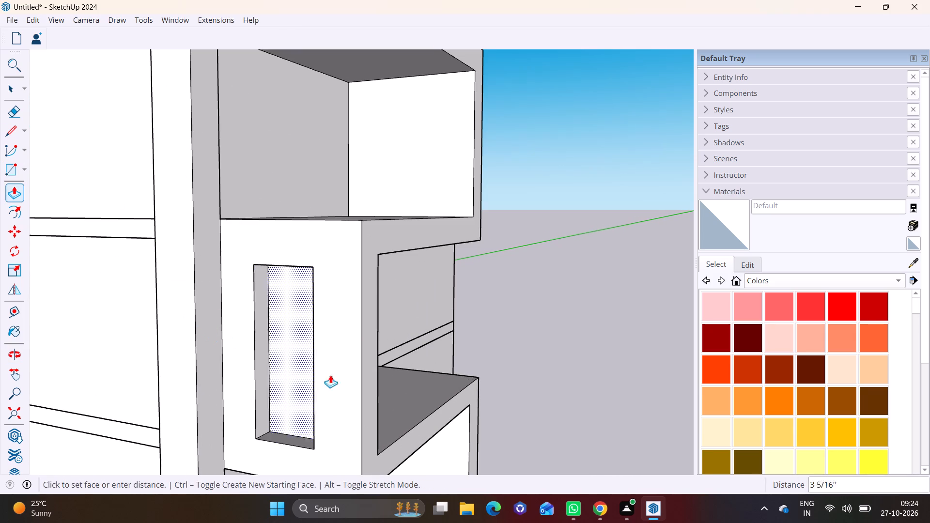
{"action": "left_click", "coordinate": [375, 455]}
Draw an upright rectangle about 3' 3 5/8" by 8' 10 3/16" on the side face of the fifth-storey pillar-side frame upright.
{"action": "scroll", "coordinate": [341, 406], "scroll_direction": "down", "scroll_amount": 15}
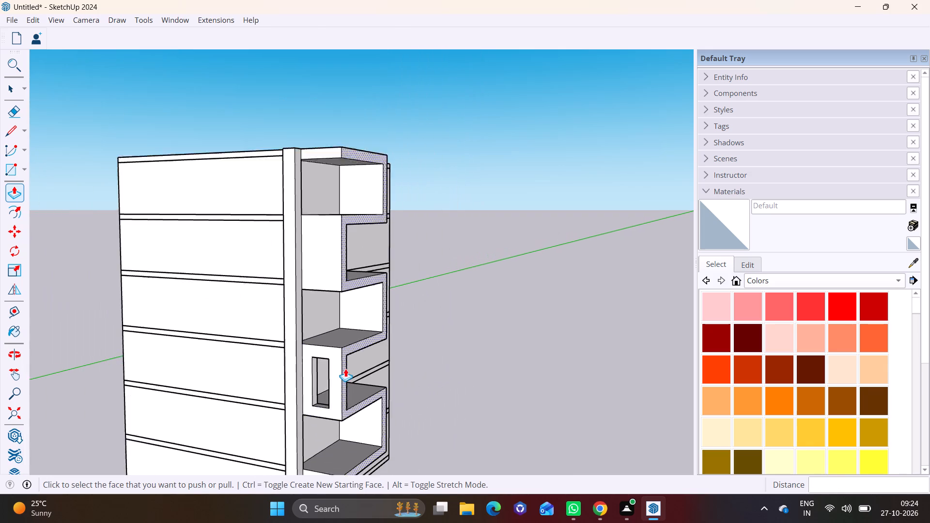
{"action": "middle_click_drag", "start_coordinate": [346, 367], "coordinate": [349, 475], "text": "shift"}
{"action": "scroll", "coordinate": [332, 363], "scroll_direction": "up", "scroll_amount": 6}
{"action": "middle_click_drag", "start_coordinate": [330, 393], "coordinate": [280, 277], "text": "shift"}
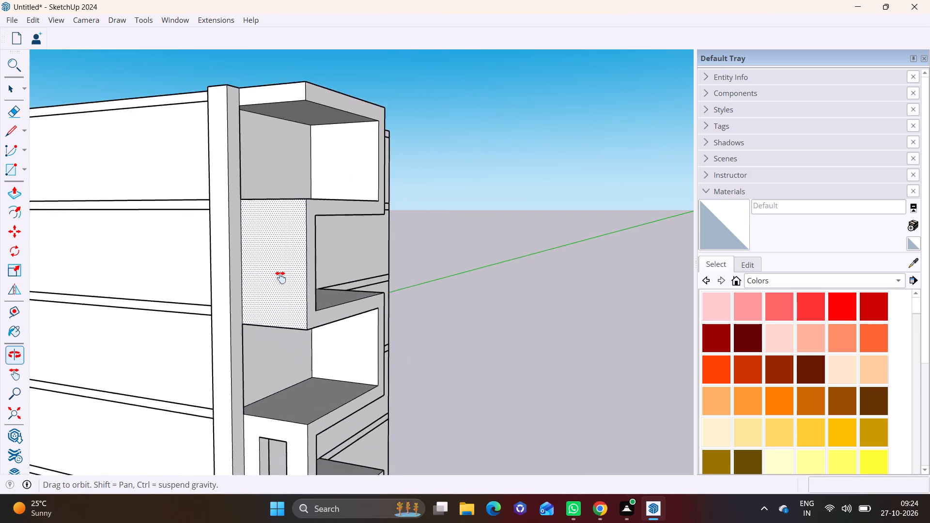
{"action": "middle_click_drag", "start_coordinate": [280, 277], "coordinate": [280, 218], "text": "shift"}
{"action": "left_click", "coordinate": [21, 170]}
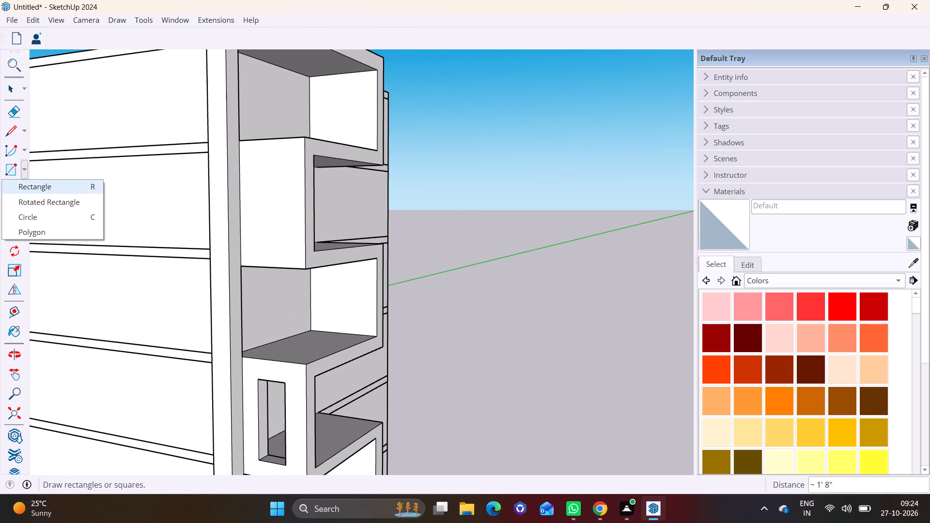
{"action": "left_click", "coordinate": [30, 185]}
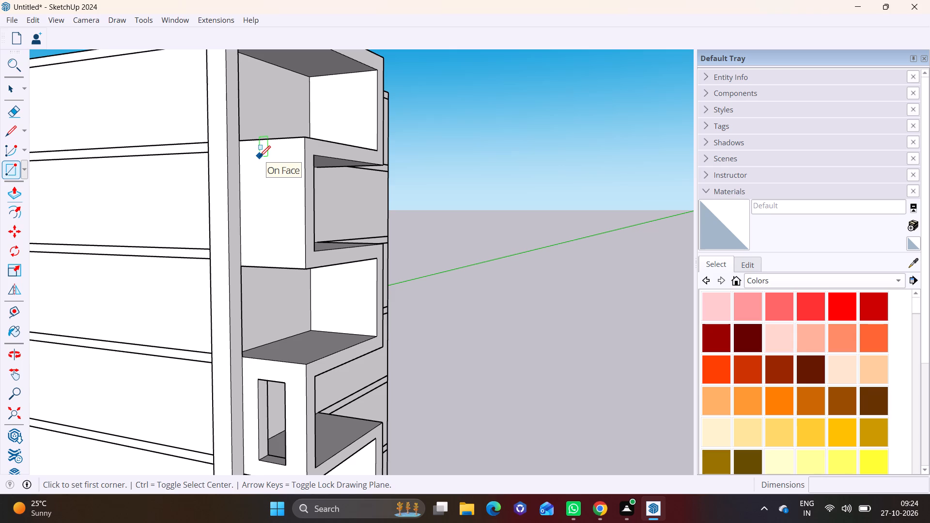
{"action": "left_click", "coordinate": [260, 156]}
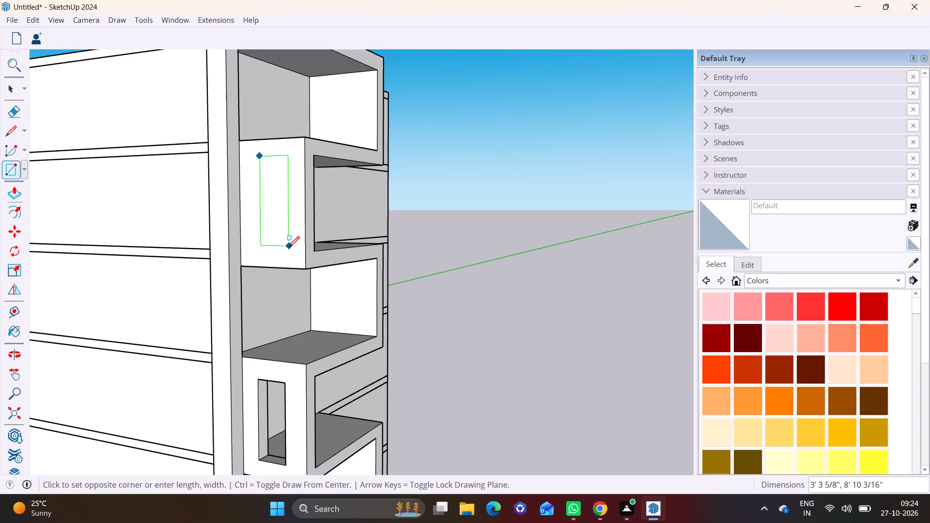
{"action": "left_click", "coordinate": [289, 247]}
Push/Pull the fifth-storey rectangle about 1' 8 1/4" through the frame upright to cut an opening.
{"action": "scroll", "coordinate": [281, 215], "scroll_direction": "down", "scroll_amount": 3}
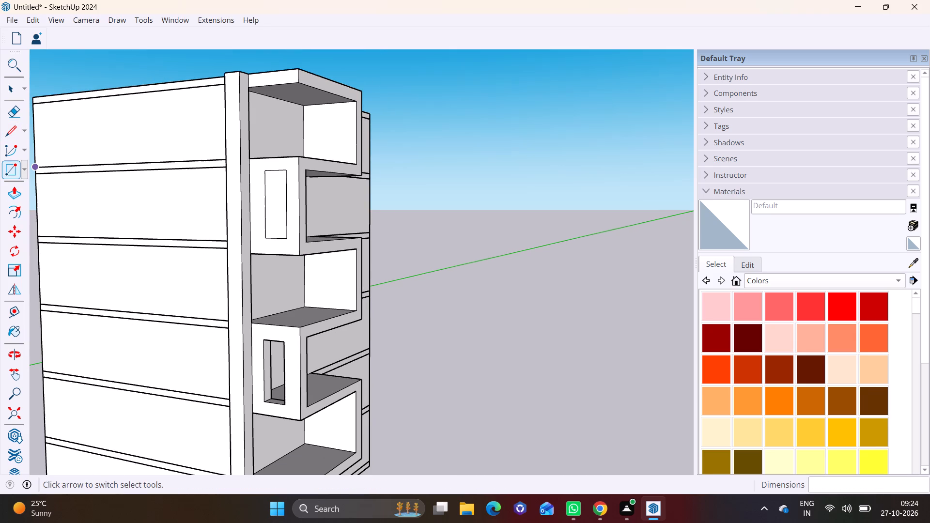
{"action": "left_click", "coordinate": [11, 90]}
{"action": "left_click", "coordinate": [277, 208]}
{"action": "scroll", "coordinate": [277, 208], "scroll_direction": "up", "scroll_amount": 3}
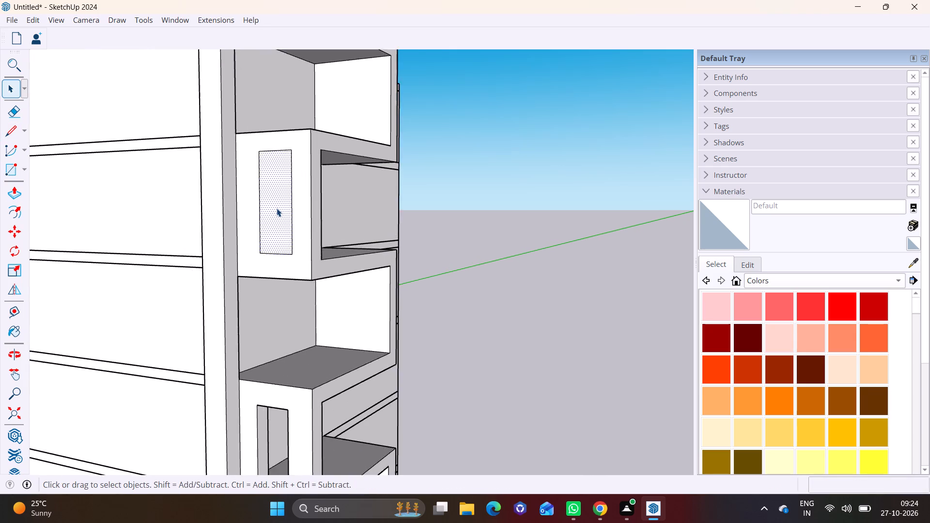
{"action": "scroll", "coordinate": [277, 208], "scroll_direction": "up", "scroll_amount": 5}
{"action": "middle_click_drag", "start_coordinate": [268, 236], "coordinate": [183, 347]}
{"action": "left_click", "coordinate": [18, 194]}
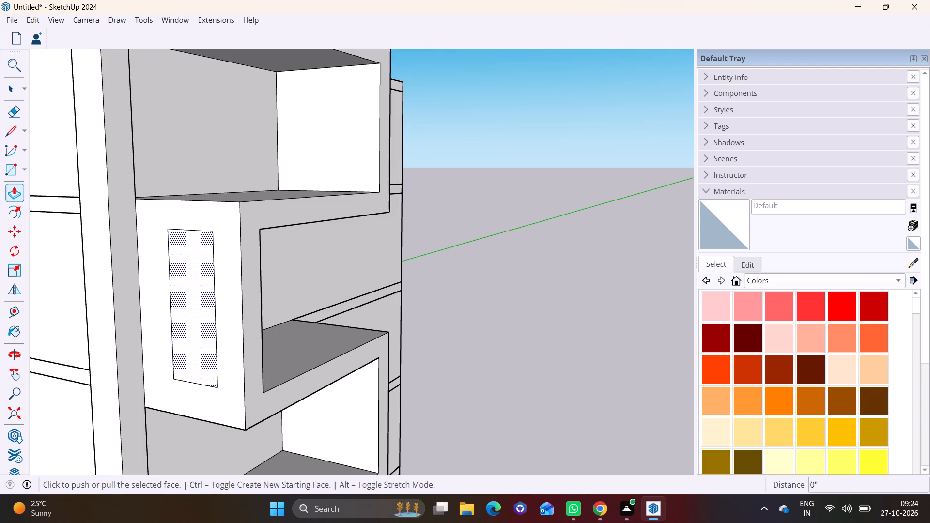
{"action": "left_click", "coordinate": [195, 342]}
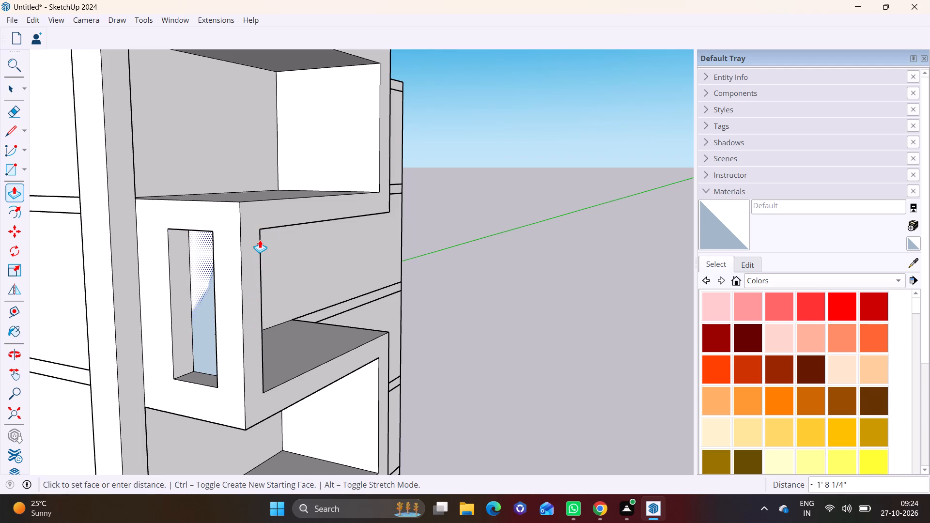
{"action": "left_click", "coordinate": [260, 231]}
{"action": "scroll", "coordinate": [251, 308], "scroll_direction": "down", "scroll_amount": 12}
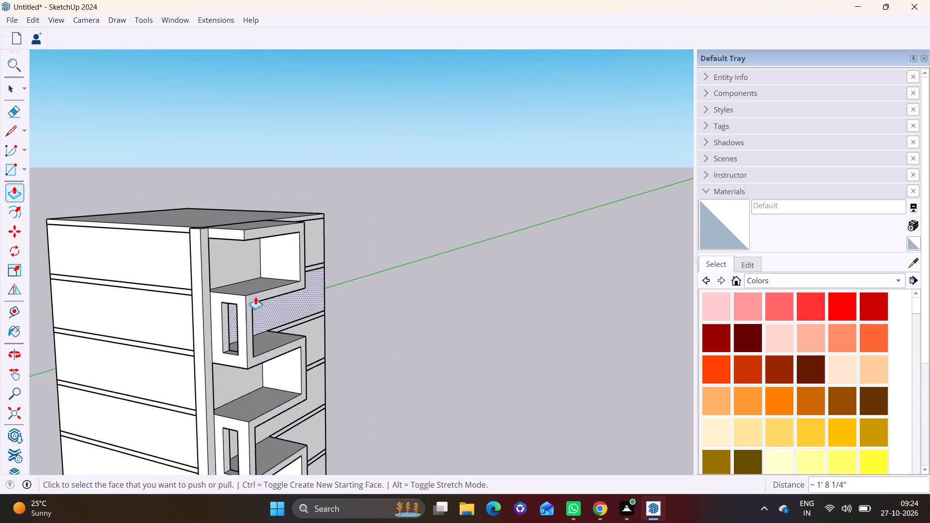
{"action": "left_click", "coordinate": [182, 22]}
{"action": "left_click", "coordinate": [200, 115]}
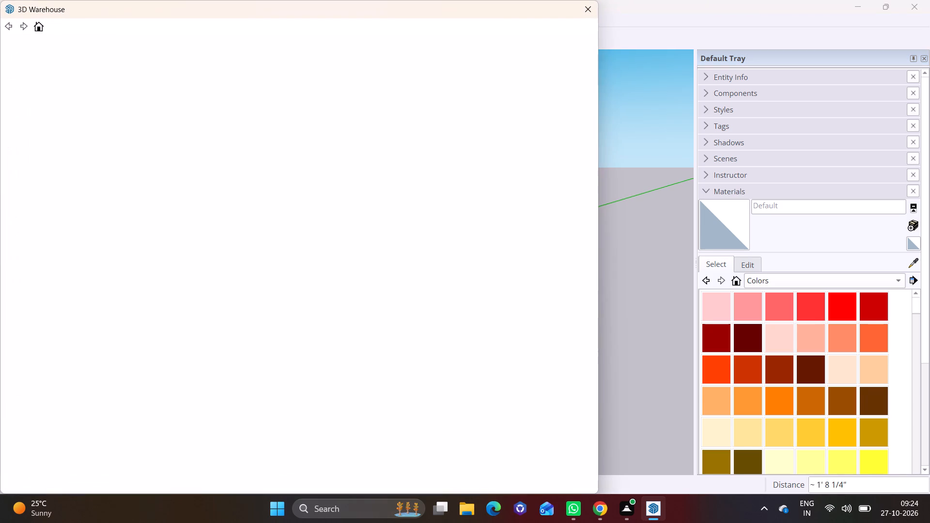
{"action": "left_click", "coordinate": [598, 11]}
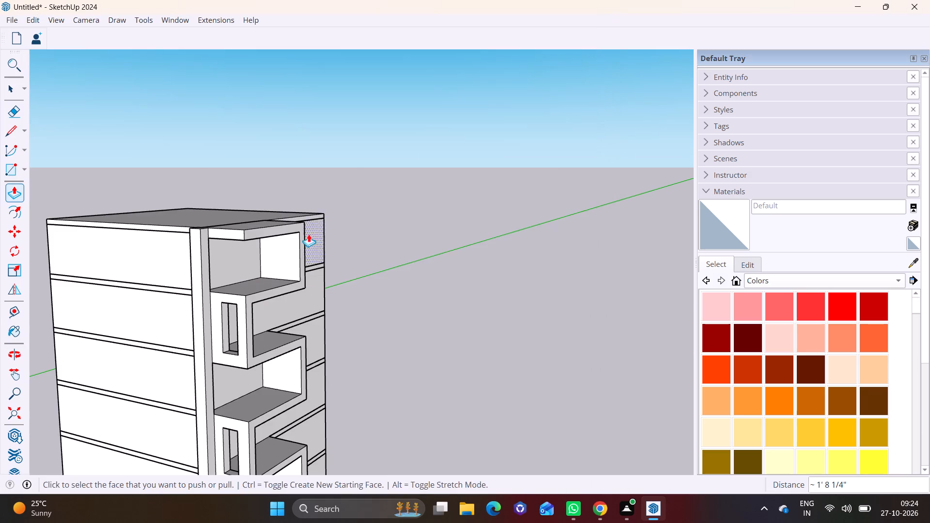
Draw an upright rectangle about 2' 5" by 7' on the inner face of the sixth-storey outer frame upright.
{"action": "middle_click_drag", "start_coordinate": [313, 282], "coordinate": [335, 212], "text": "shift"}
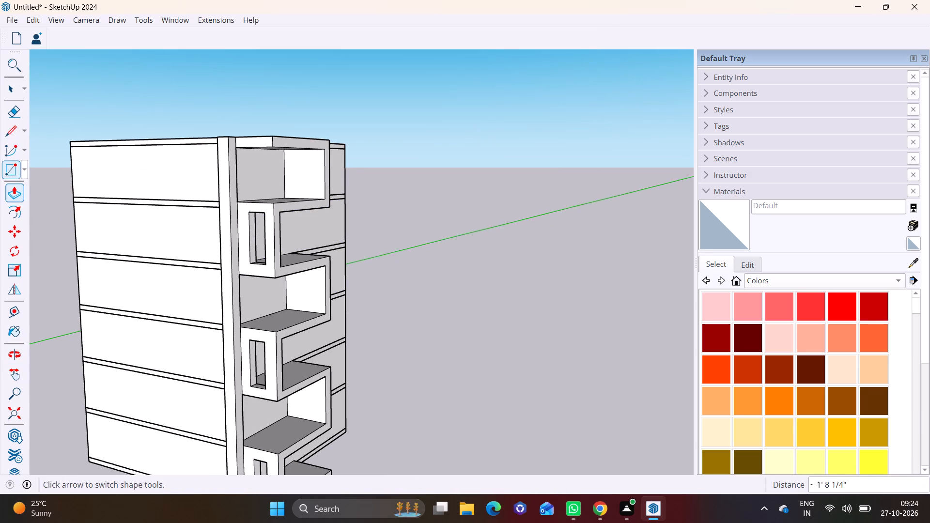
{"action": "left_click", "coordinate": [23, 170]}
{"action": "left_click", "coordinate": [30, 188]}
{"action": "scroll", "coordinate": [315, 180], "scroll_direction": "up", "scroll_amount": 4}
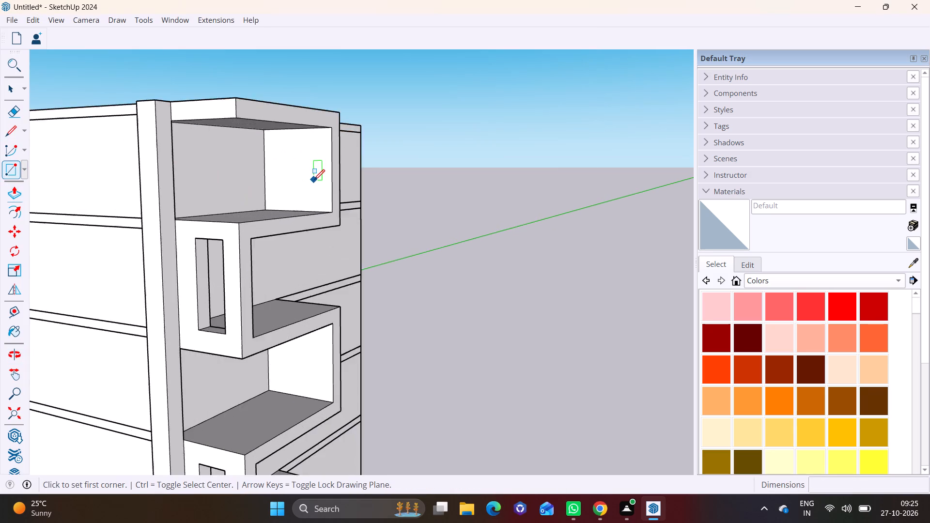
{"action": "scroll", "coordinate": [314, 180], "scroll_direction": "up", "scroll_amount": 5}
{"action": "middle_click_drag", "start_coordinate": [312, 184], "coordinate": [281, 269], "text": "shift"}
{"action": "middle_click_drag", "start_coordinate": [286, 262], "coordinate": [341, 228]}
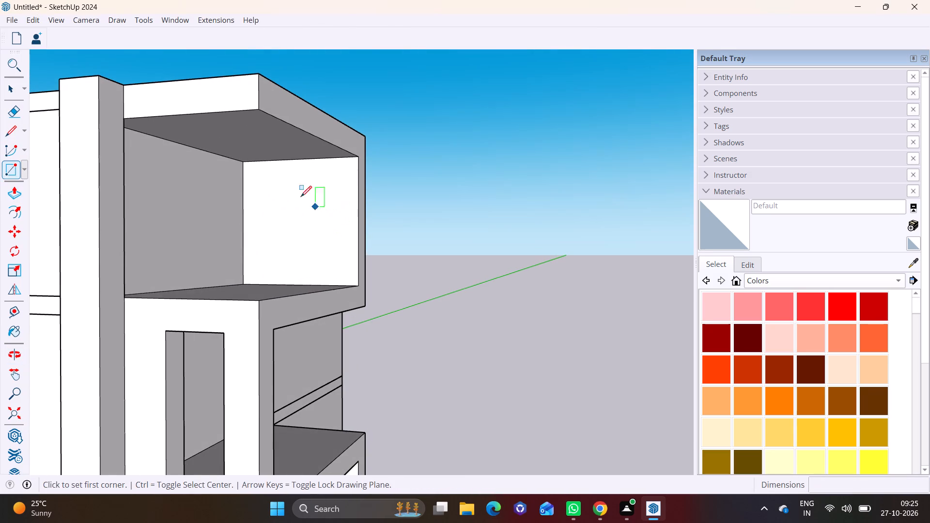
{"action": "left_click", "coordinate": [281, 178]}
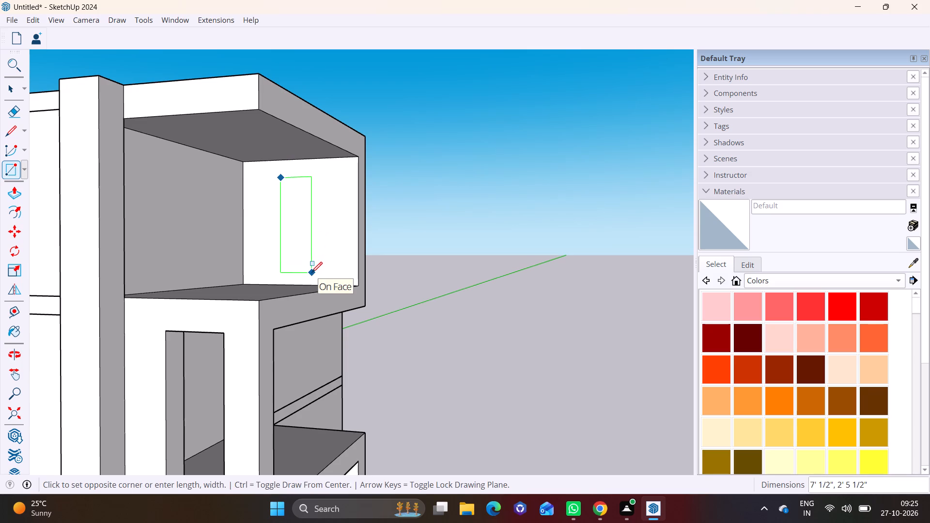
{"action": "left_click", "coordinate": [308, 271]}
Push/Pull the sixth-storey rectangle about 1' 8 3/16" through the outer frame upright to cut an opening.
{"action": "scroll", "coordinate": [303, 250], "scroll_direction": "down", "scroll_amount": 2}
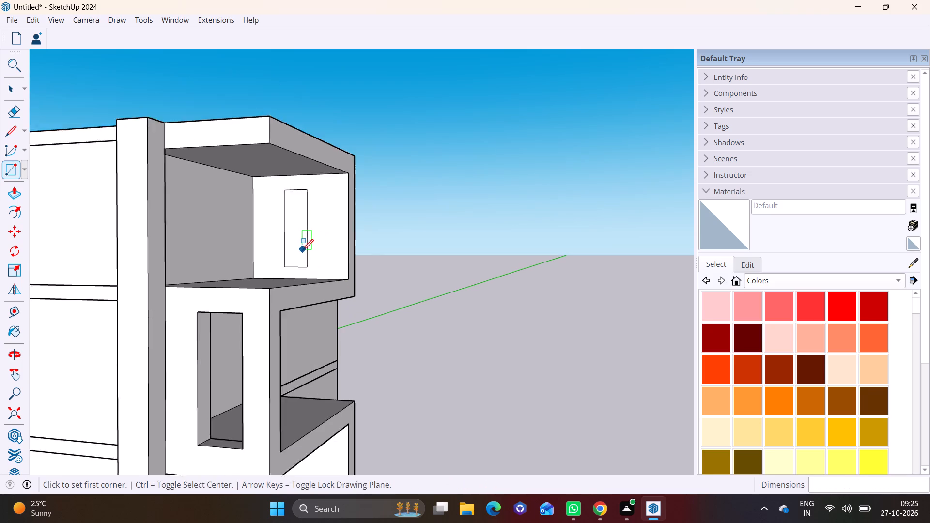
{"action": "scroll", "coordinate": [303, 250], "scroll_direction": "down", "scroll_amount": 1}
{"action": "middle_click_drag", "start_coordinate": [303, 251], "coordinate": [252, 291]}
{"action": "left_click", "coordinate": [6, 86]}
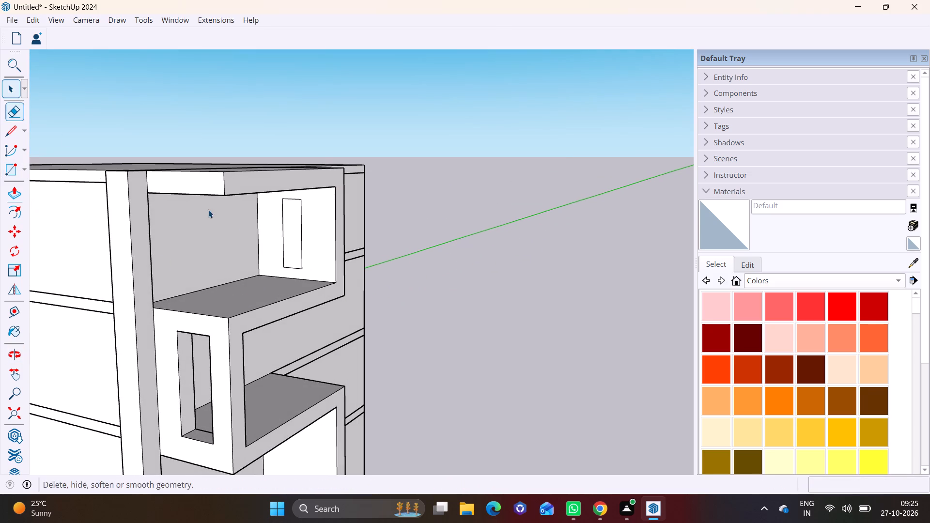
{"action": "left_click", "coordinate": [291, 231]}
{"action": "left_click", "coordinate": [11, 188]}
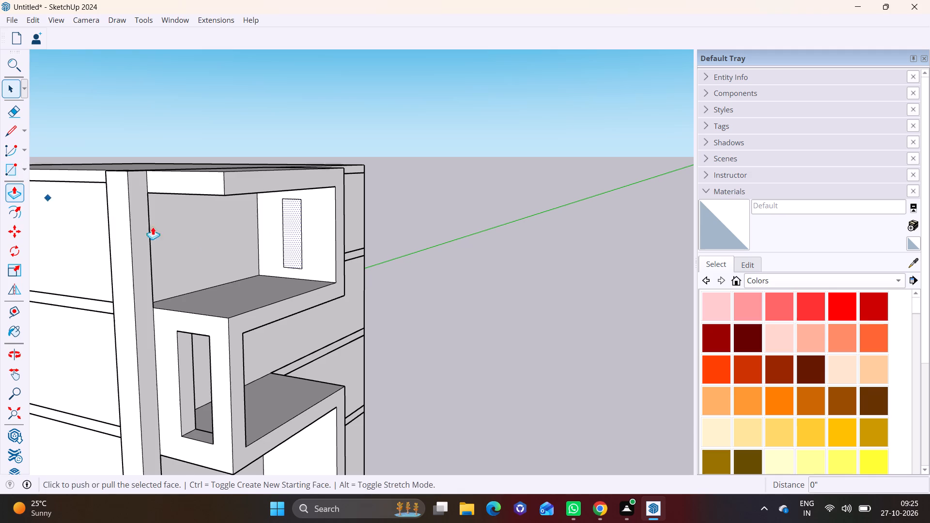
{"action": "left_click", "coordinate": [289, 241]}
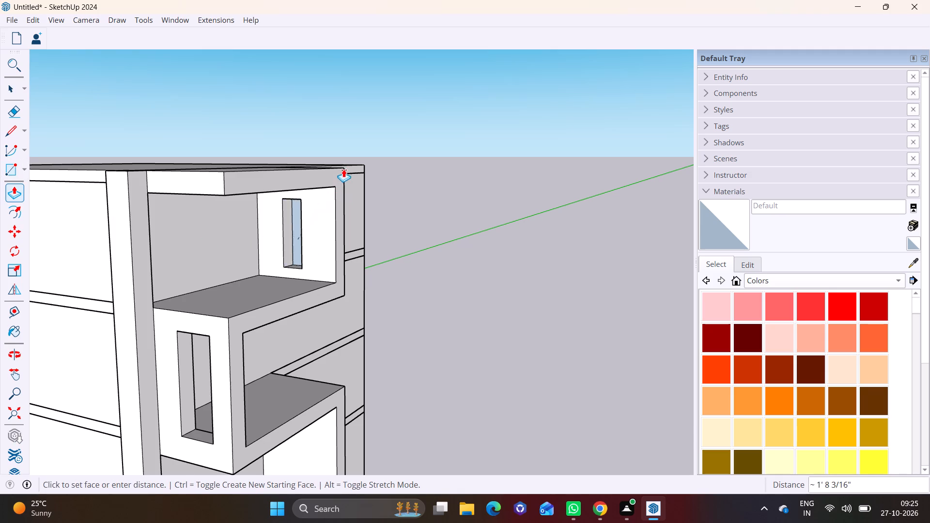
{"action": "left_click", "coordinate": [343, 169]}
Draw an upright rectangle about 2' 10" by 7' 2" on the inner face of the fourth-storey outer frame upright.
{"action": "scroll", "coordinate": [312, 320], "scroll_direction": "down", "scroll_amount": 3}
{"action": "middle_click_drag", "start_coordinate": [310, 347], "coordinate": [301, 225]}
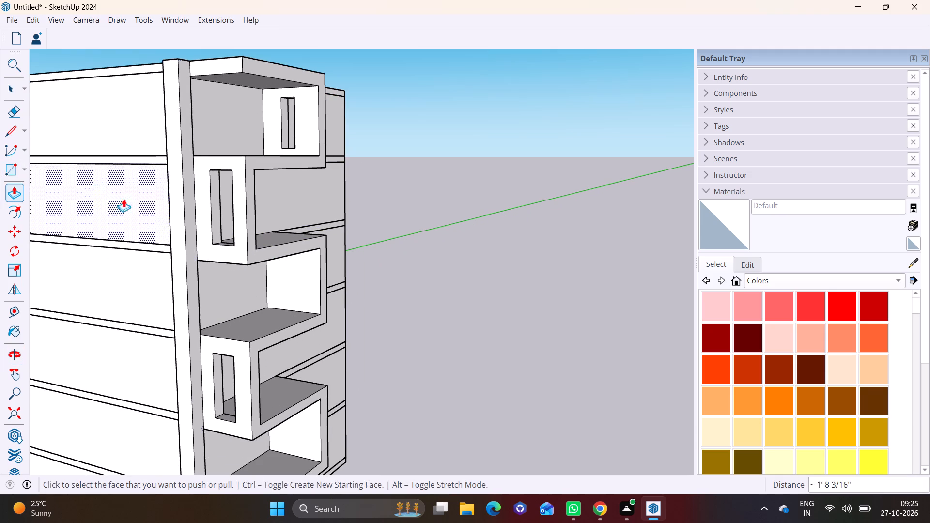
{"action": "left_click", "coordinate": [24, 163]}
{"action": "left_click", "coordinate": [43, 196]}
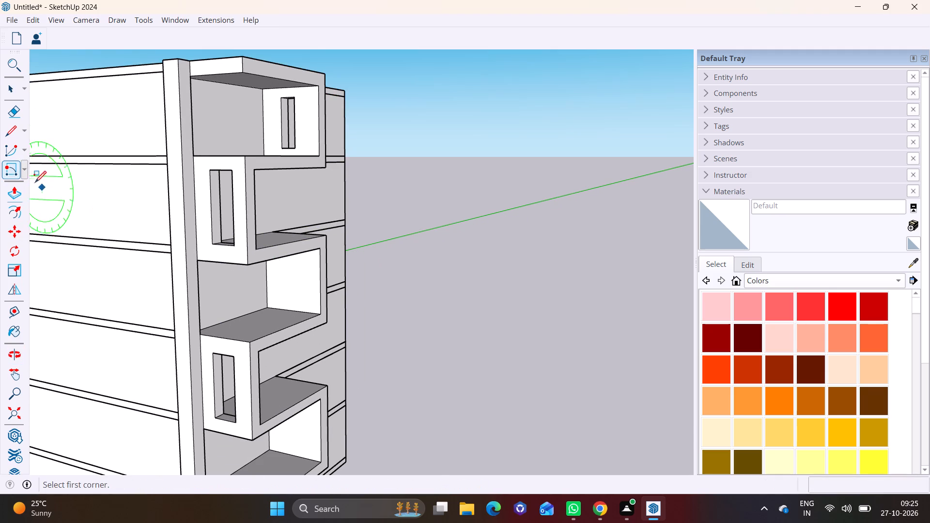
{"action": "left_click", "coordinate": [23, 169]}
{"action": "left_click", "coordinate": [28, 184]}
{"action": "scroll", "coordinate": [284, 261], "scroll_direction": "up", "scroll_amount": 2}
{"action": "middle_click_drag", "start_coordinate": [284, 261], "coordinate": [307, 202]}
{"action": "scroll", "coordinate": [284, 261], "scroll_direction": "up", "scroll_amount": 7}
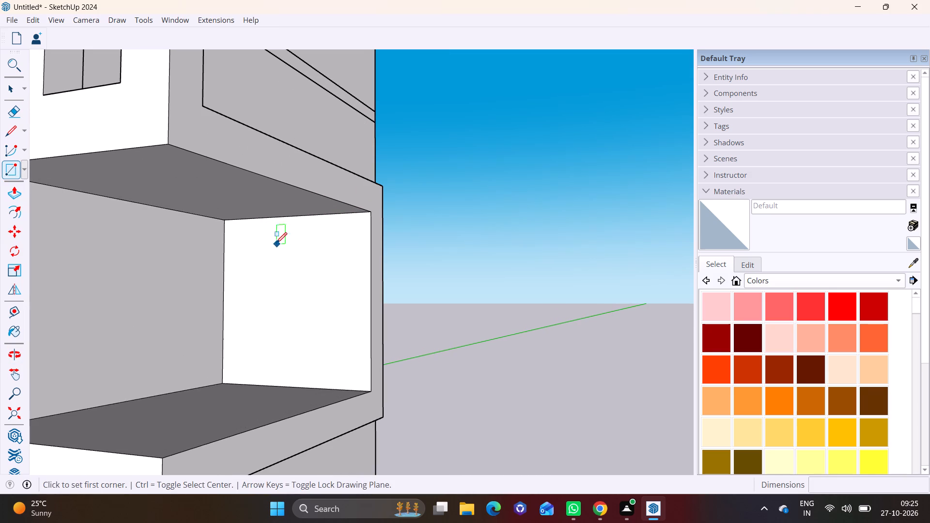
{"action": "left_click", "coordinate": [265, 234]}
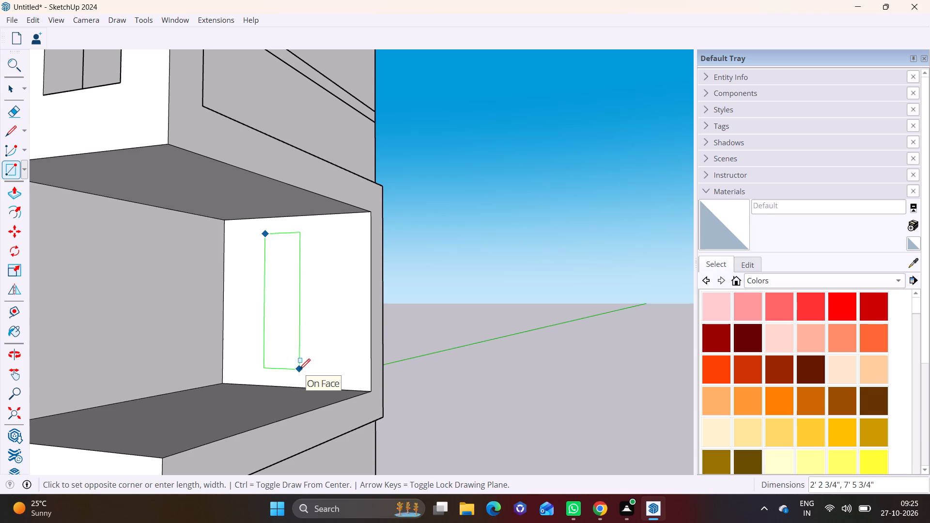
{"action": "key", "text": "ctrl+z"}
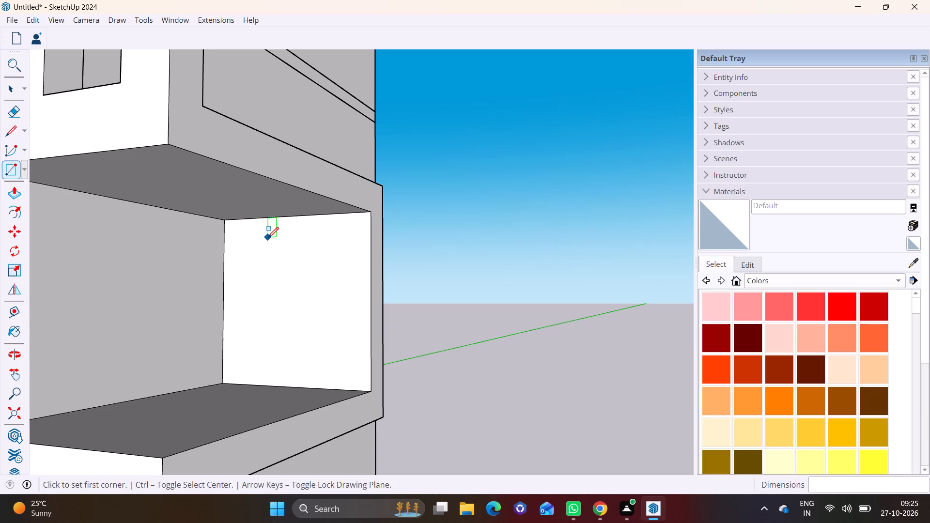
{"action": "left_click", "coordinate": [268, 238]}
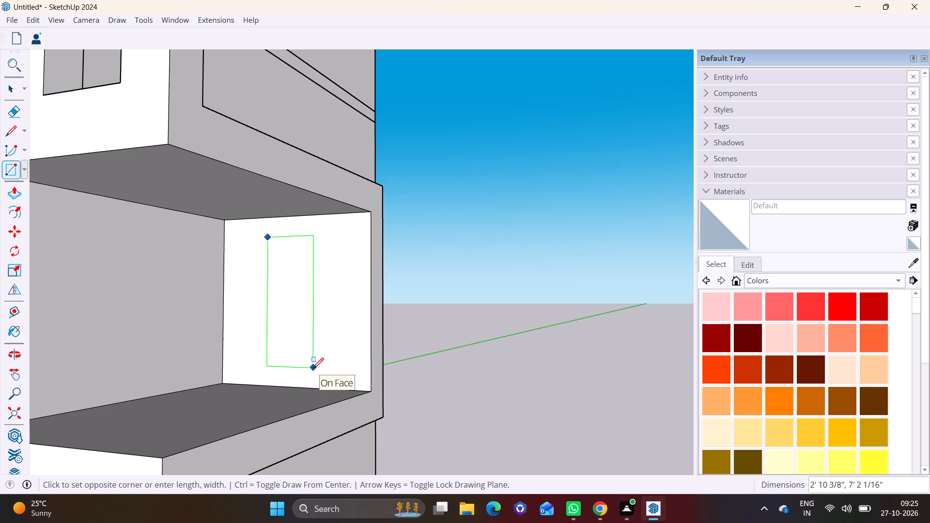
{"action": "left_click", "coordinate": [312, 369]}
Push/Pull the fourth-storey rectangle about 1' 8 9/16" through the outer frame upright to cut an opening.
{"action": "left_click", "coordinate": [8, 91]}
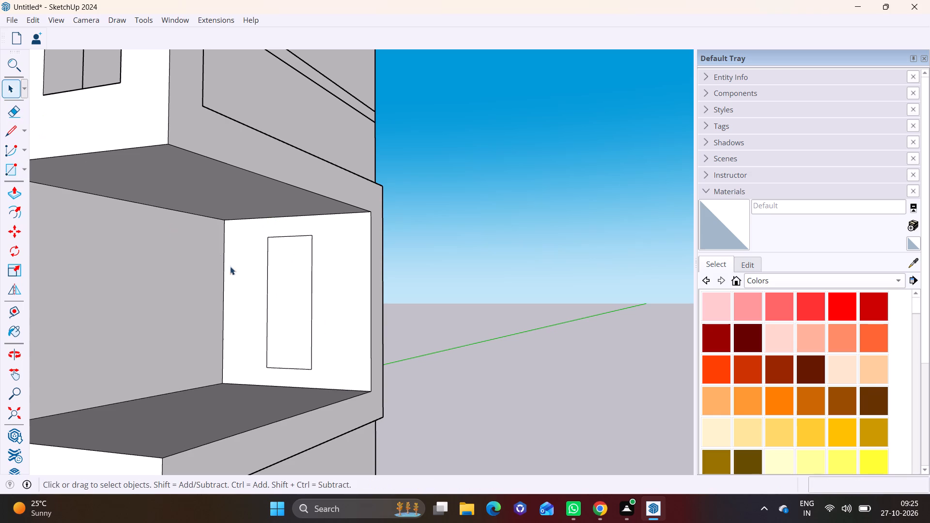
{"action": "left_click", "coordinate": [279, 289]}
{"action": "left_click", "coordinate": [13, 185]}
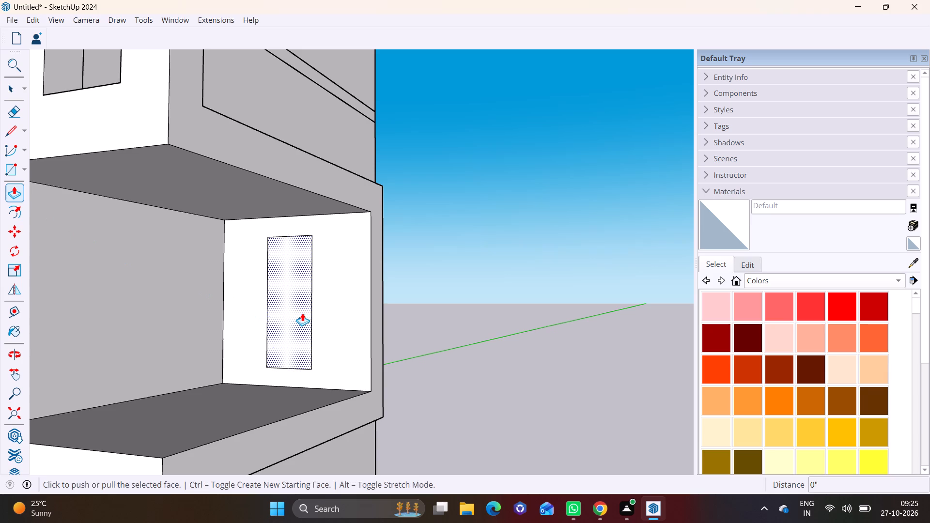
{"action": "left_click", "coordinate": [296, 304]}
{"action": "left_click", "coordinate": [382, 187]}
Draw an upright rectangle about 2' 7 7/8" by 8' on the inner face of the second-storey outer frame upright.
{"action": "scroll", "coordinate": [342, 289], "scroll_direction": "down", "scroll_amount": 4}
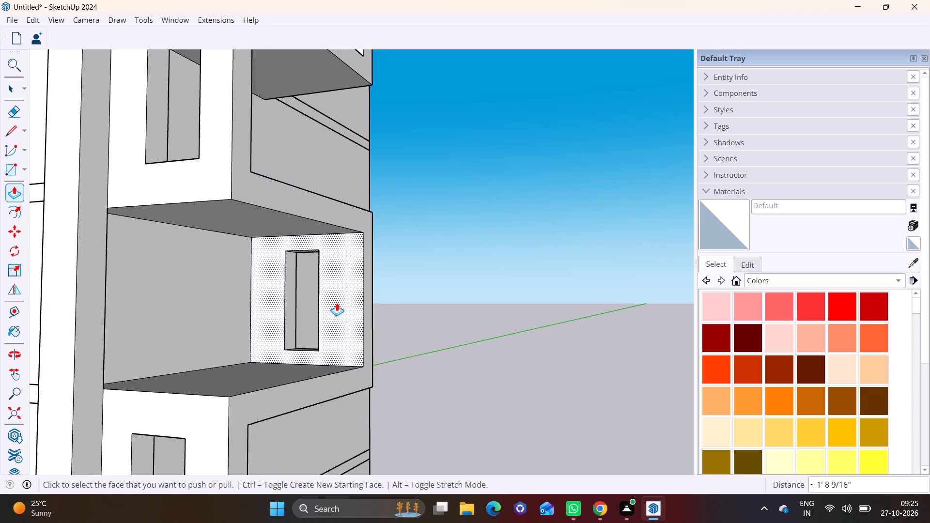
{"action": "middle_click_drag", "start_coordinate": [326, 353], "coordinate": [341, 162], "text": "shift"}
{"action": "middle_click_drag", "start_coordinate": [359, 291], "coordinate": [342, 167], "text": "shift"}
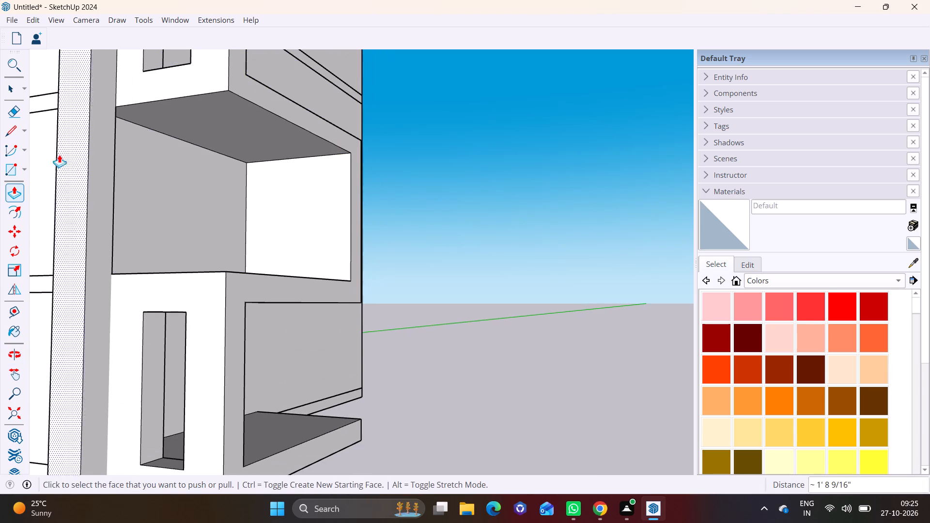
{"action": "left_click", "coordinate": [24, 170]}
{"action": "left_click", "coordinate": [29, 186]}
{"action": "scroll", "coordinate": [263, 182], "scroll_direction": "up", "scroll_amount": 3}
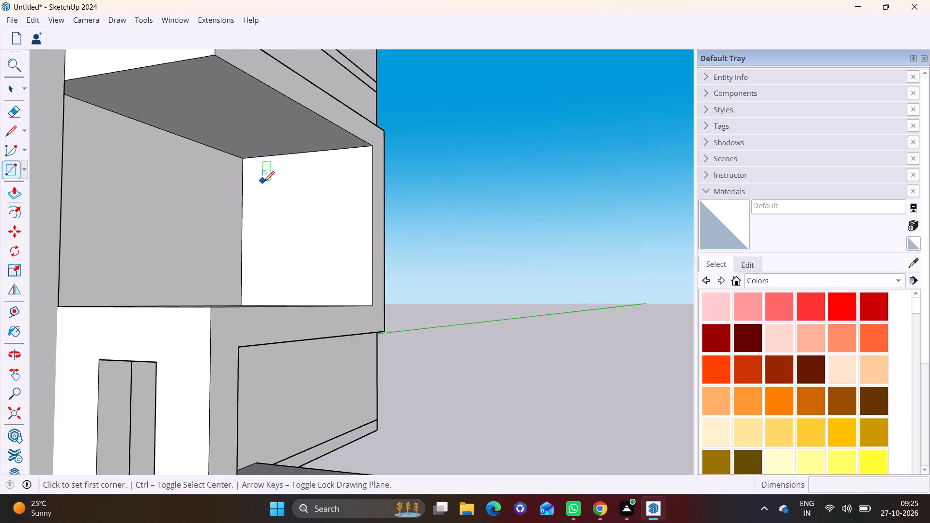
{"action": "left_click", "coordinate": [289, 166]}
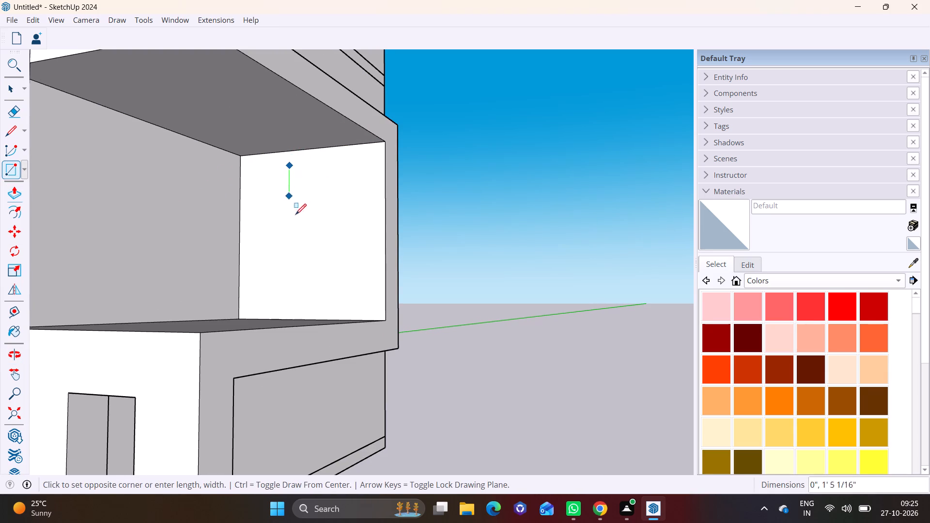
{"action": "left_click", "coordinate": [331, 307]}
Push/Pull the second-storey rectangle about 1' 11 9/16" through the outer frame upright to cut an opening.
{"action": "left_click", "coordinate": [8, 91]}
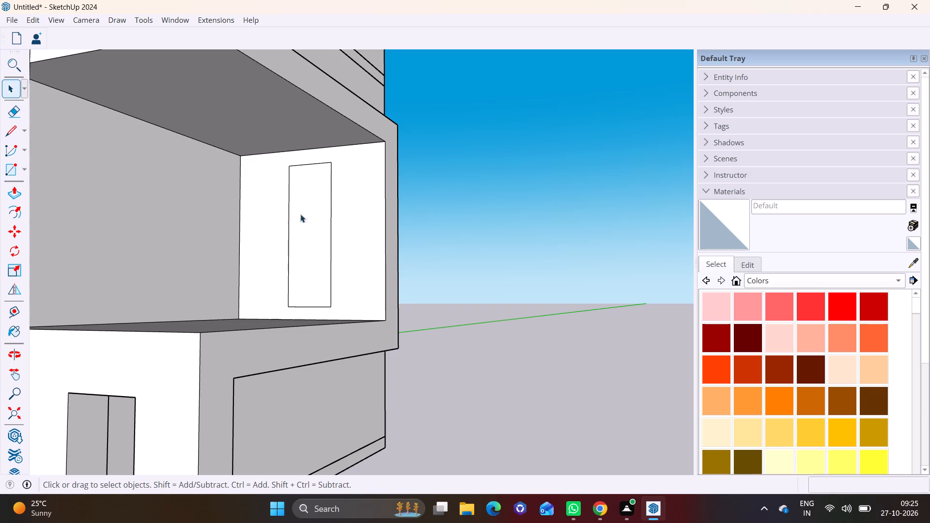
{"action": "left_click", "coordinate": [314, 227]}
{"action": "left_click", "coordinate": [13, 191]}
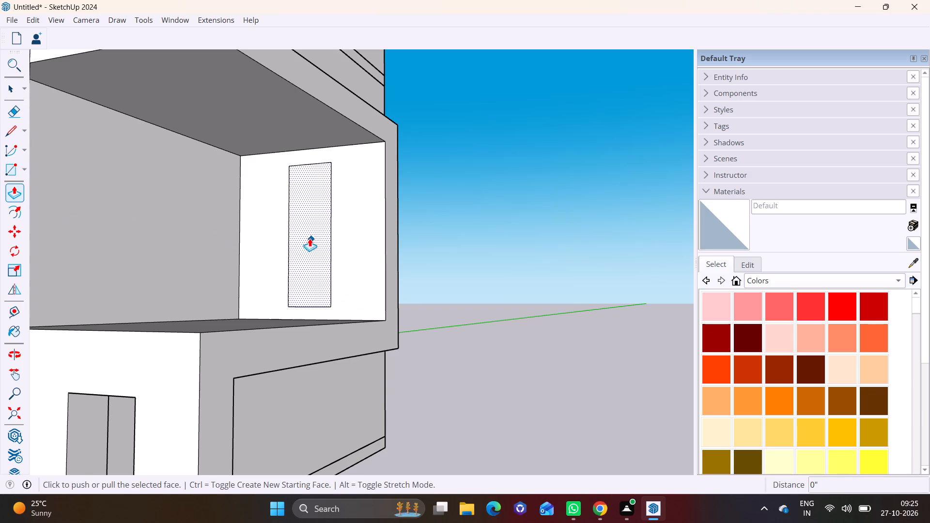
{"action": "left_click", "coordinate": [309, 238]}
{"action": "left_click", "coordinate": [396, 246]}
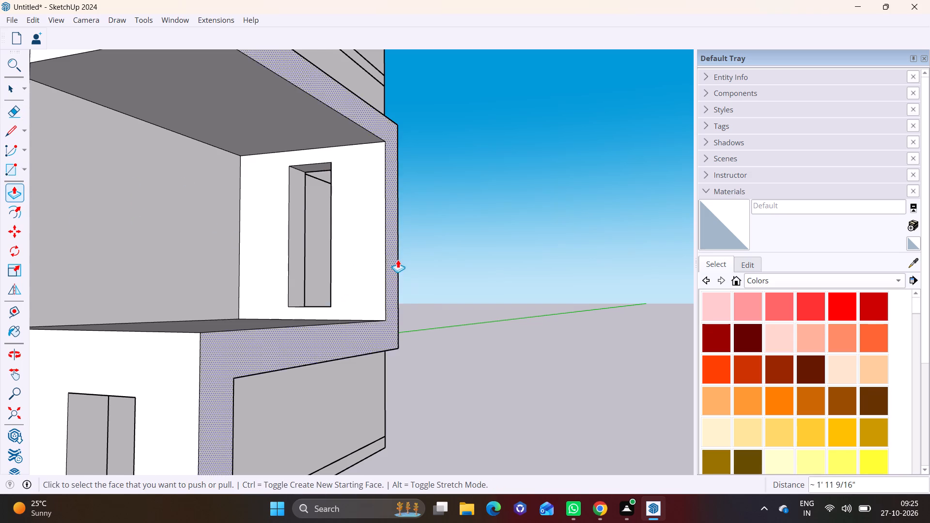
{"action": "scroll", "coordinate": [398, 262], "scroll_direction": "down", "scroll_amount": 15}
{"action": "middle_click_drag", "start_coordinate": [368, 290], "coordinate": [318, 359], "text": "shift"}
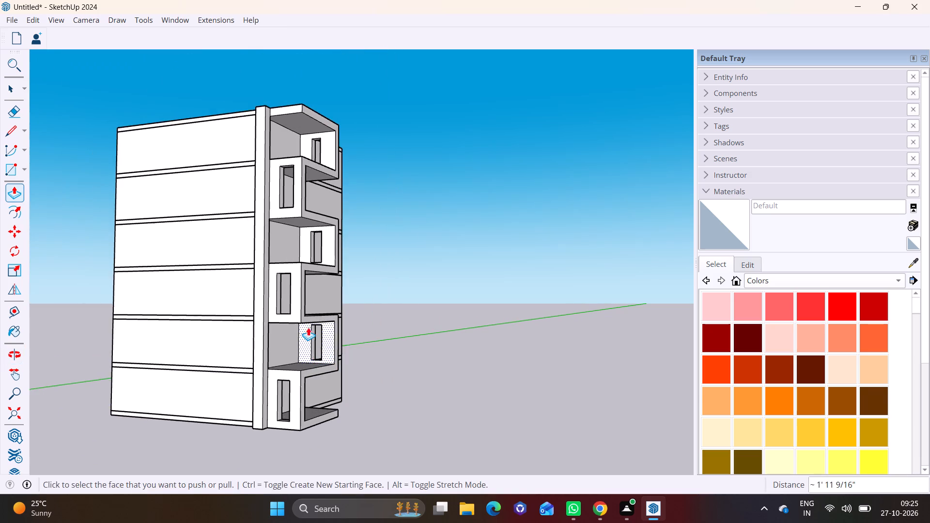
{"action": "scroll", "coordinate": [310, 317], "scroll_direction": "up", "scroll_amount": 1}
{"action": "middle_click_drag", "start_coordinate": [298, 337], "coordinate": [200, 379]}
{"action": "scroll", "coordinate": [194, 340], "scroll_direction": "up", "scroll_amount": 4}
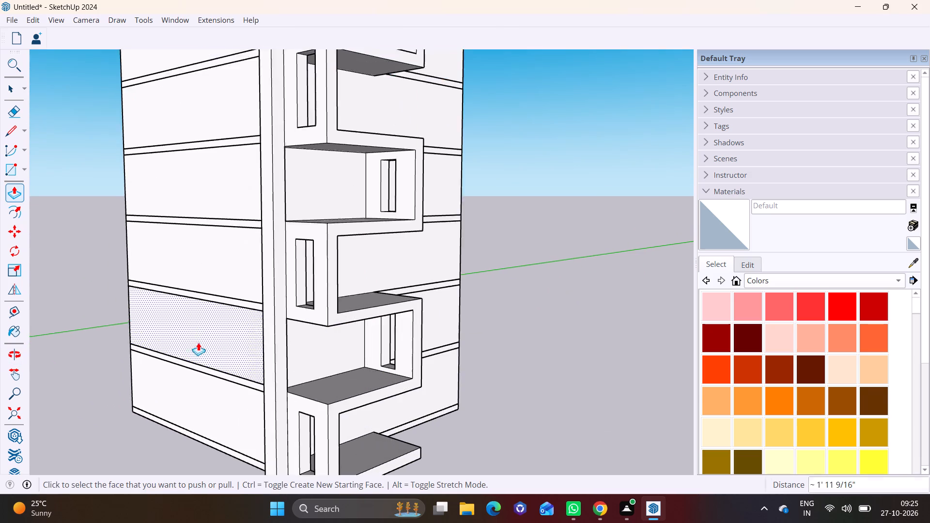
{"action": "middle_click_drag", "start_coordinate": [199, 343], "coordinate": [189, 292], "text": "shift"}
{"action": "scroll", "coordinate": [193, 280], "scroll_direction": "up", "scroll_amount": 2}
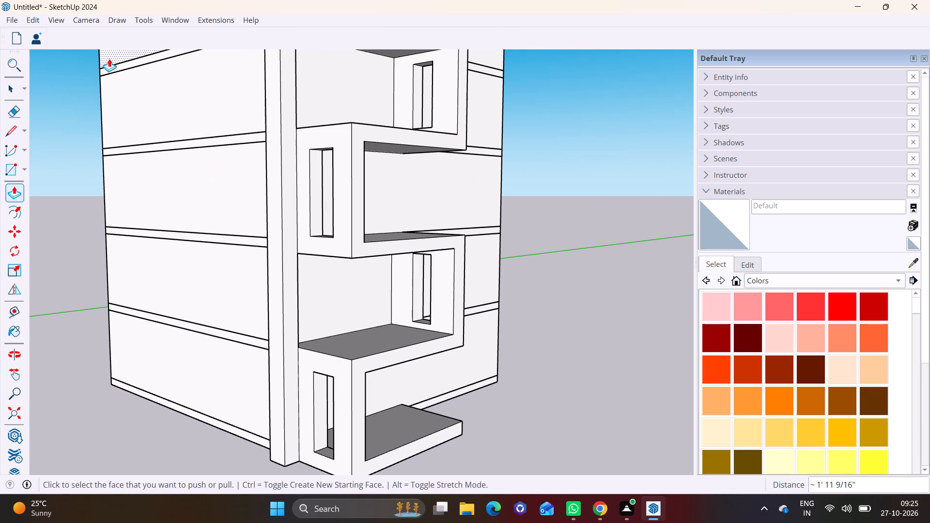
Search 3D Warehouse for "CNC CUTTING".
{"action": "left_click", "coordinate": [162, 18]}
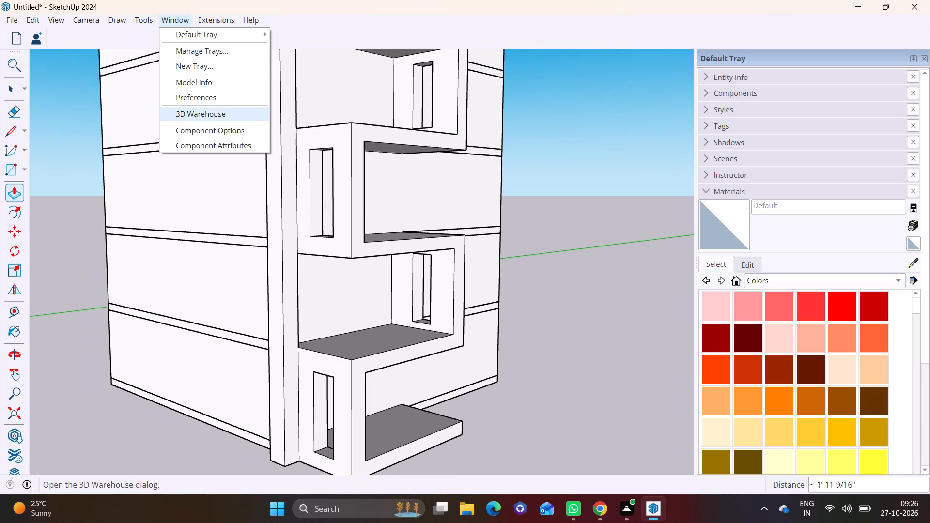
{"action": "left_click", "coordinate": [192, 117]}
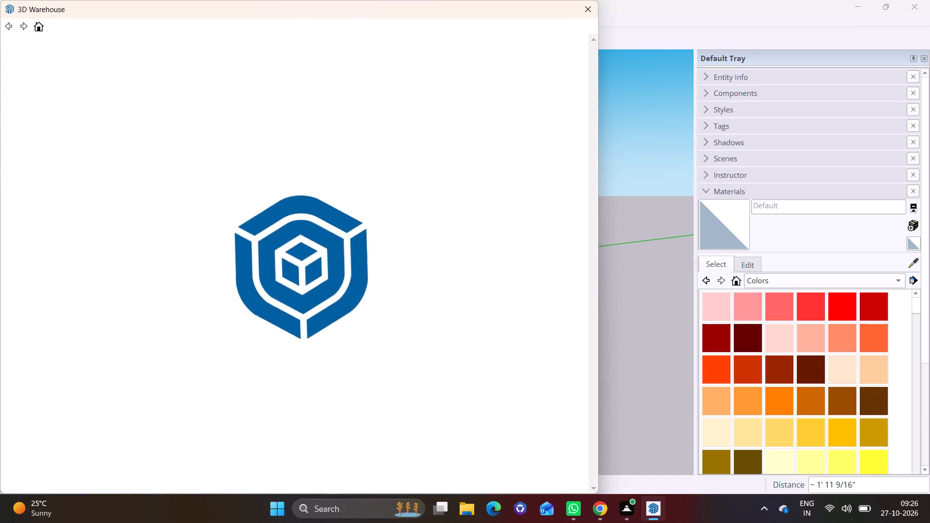
{"action": "left_click", "coordinate": [280, 54]}
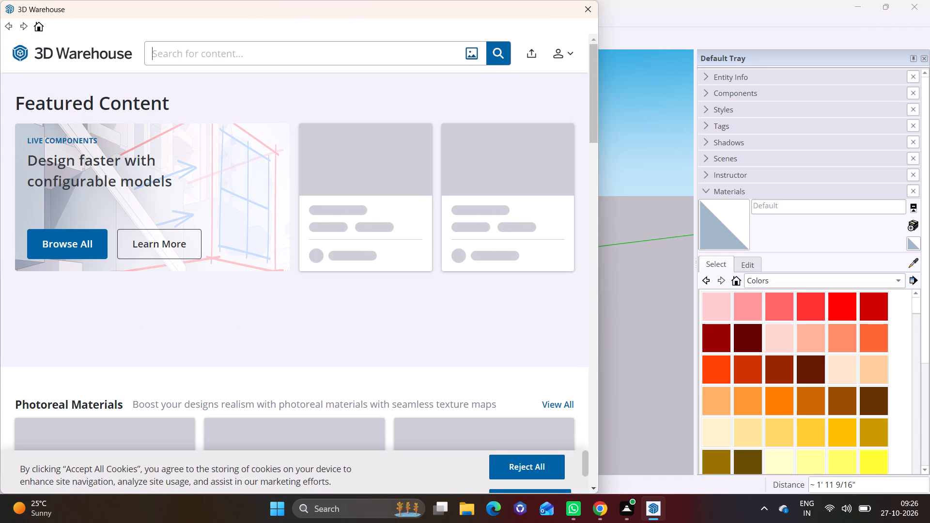
{"action": "type", "text": "CNC C"}
{"action": "type", "text": "UTTING"}
{"action": "key", "text": "Return"}
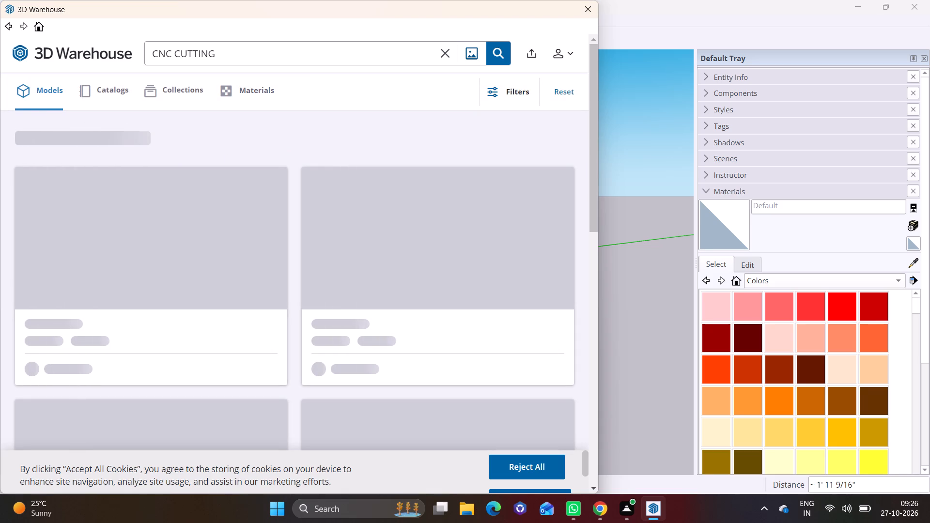
Browse the results, load the CNC CUTTING TEXTURE model into the drawing, and place it on the ground beside the tower.
{"action": "left_click", "coordinate": [591, 489]}
{"action": "left_click", "coordinate": [591, 489]}
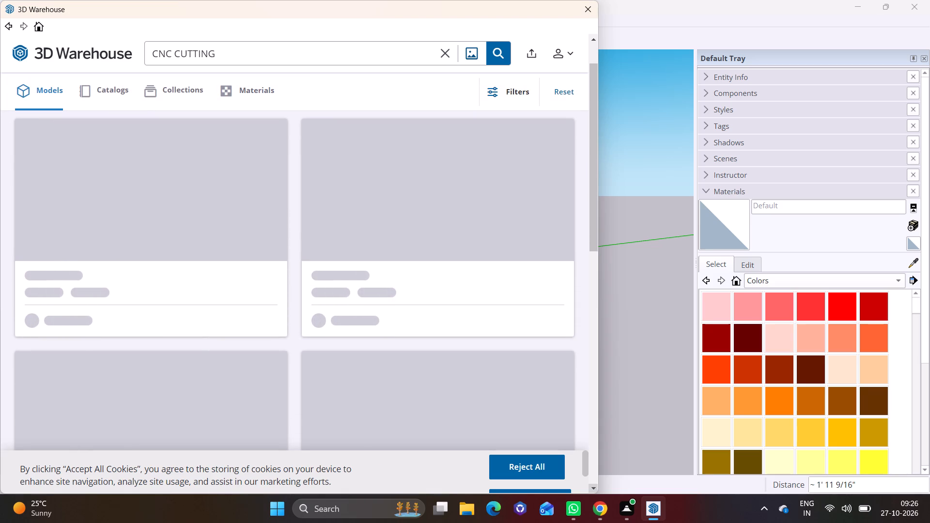
{"action": "left_click", "coordinate": [591, 489]}
{"action": "left_click", "coordinate": [591, 489]}
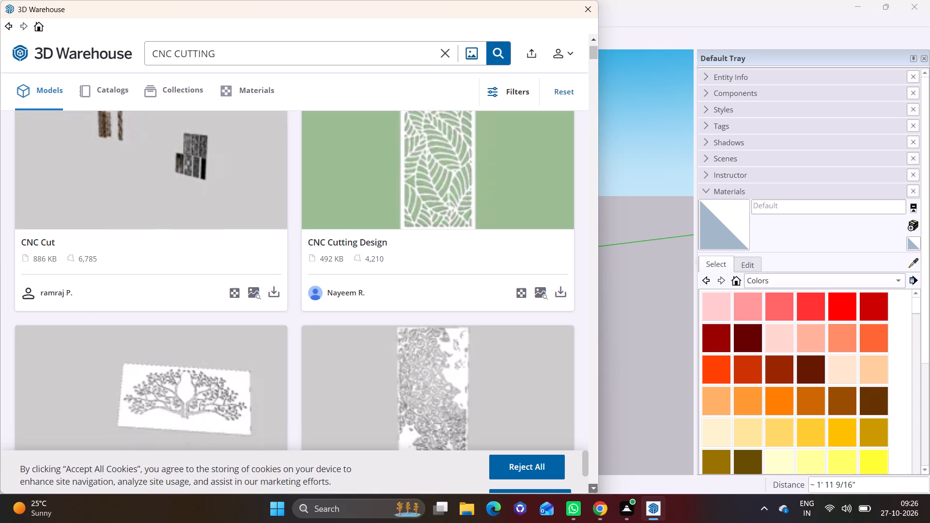
{"action": "left_click", "coordinate": [591, 489]}
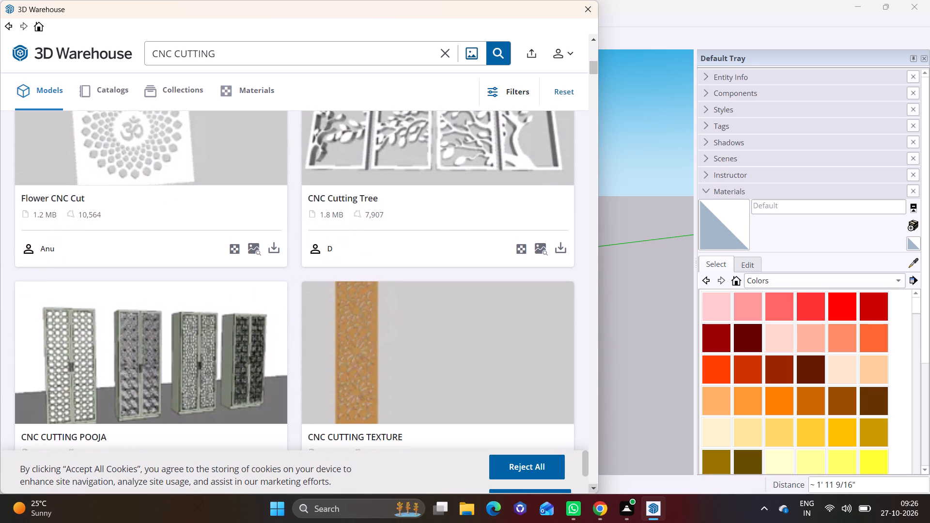
{"action": "left_click", "coordinate": [591, 489]}
{"action": "left_click", "coordinate": [591, 489]}
{"action": "left_click", "coordinate": [591, 489]}
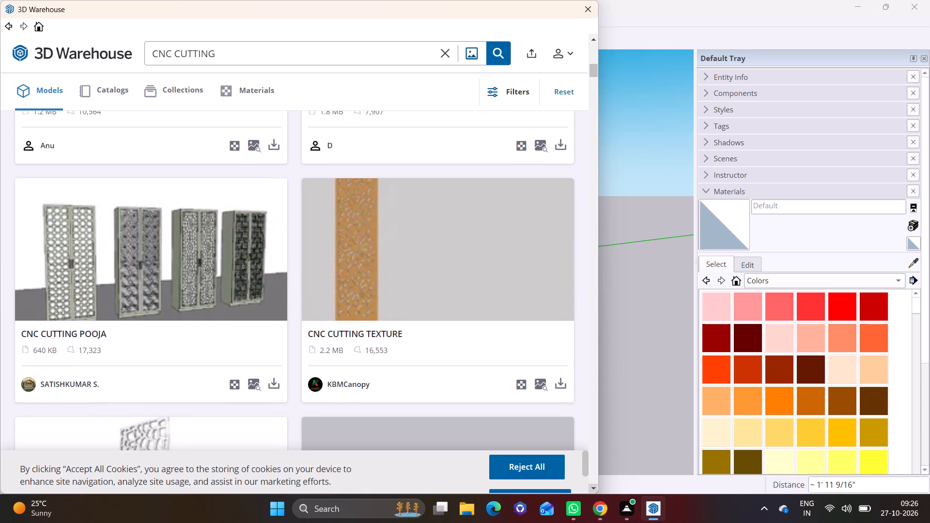
{"action": "left_click", "coordinate": [591, 489]}
{"action": "left_click", "coordinate": [565, 354]}
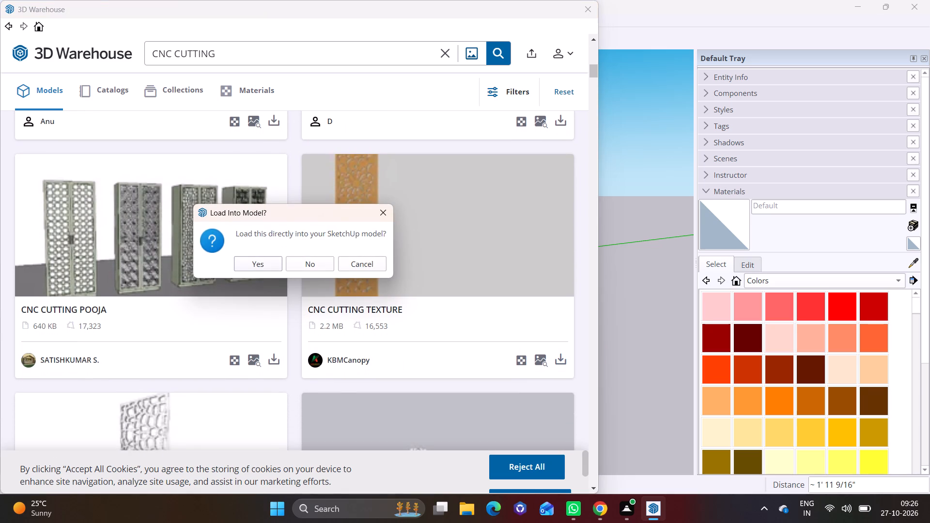
{"action": "left_click", "coordinate": [255, 265]}
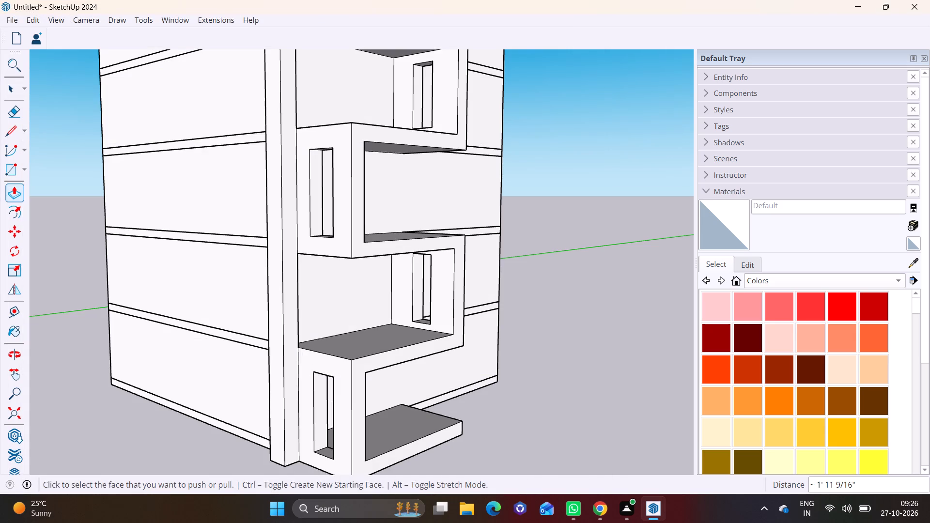
{"action": "left_click", "coordinate": [535, 399]}
Rotate the CNC panel 90° about its short end so that it stands upright.
{"action": "scroll", "coordinate": [559, 393], "scroll_direction": "down", "scroll_amount": 2}
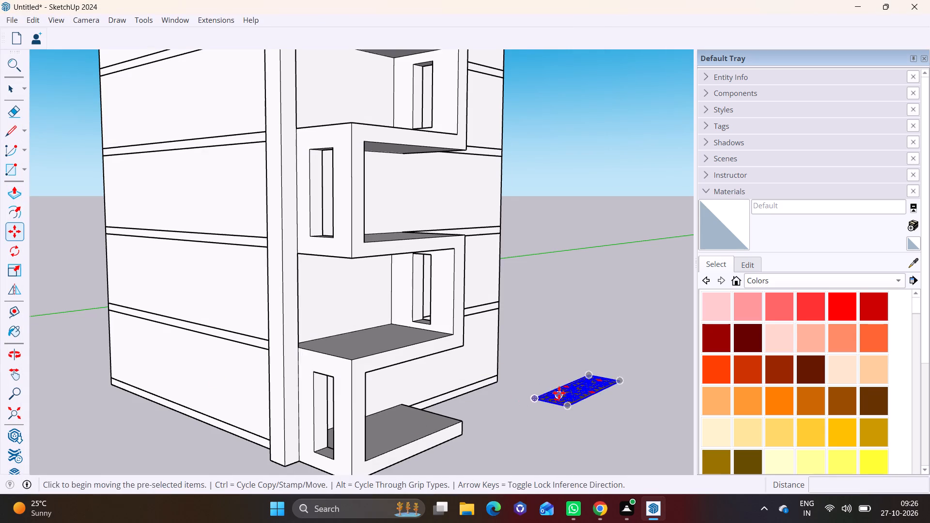
{"action": "scroll", "coordinate": [559, 393], "scroll_direction": "down", "scroll_amount": 1}
{"action": "middle_click_drag", "start_coordinate": [562, 392], "coordinate": [510, 430]}
{"action": "scroll", "coordinate": [553, 399], "scroll_direction": "down", "scroll_amount": 2}
{"action": "middle_click_drag", "start_coordinate": [556, 396], "coordinate": [358, 385]}
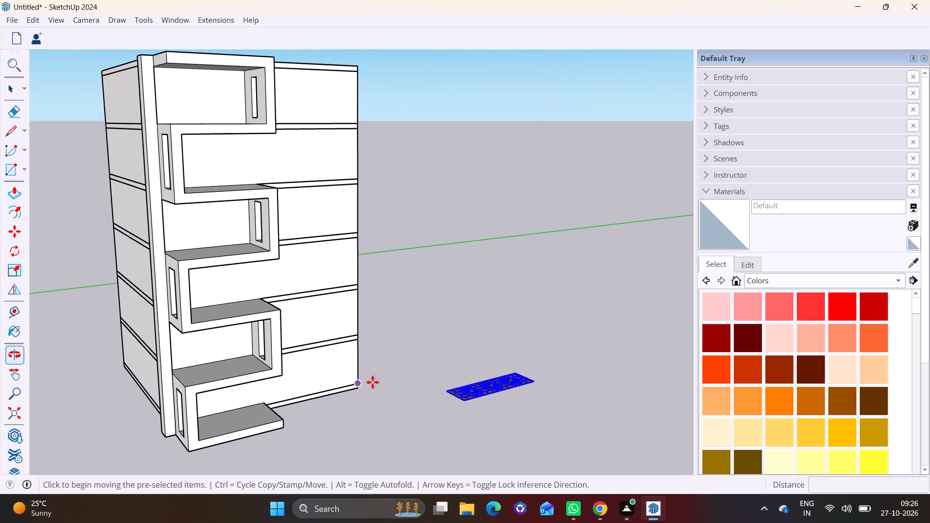
{"action": "middle_click_drag", "start_coordinate": [505, 398], "coordinate": [521, 462]}
{"action": "scroll", "coordinate": [483, 348], "scroll_direction": "up", "scroll_amount": 5}
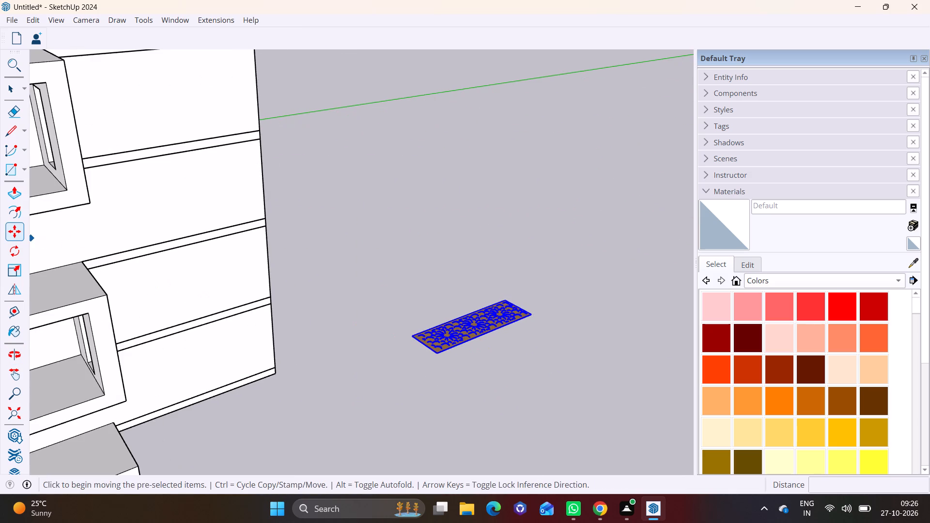
{"action": "left_click", "coordinate": [17, 248]}
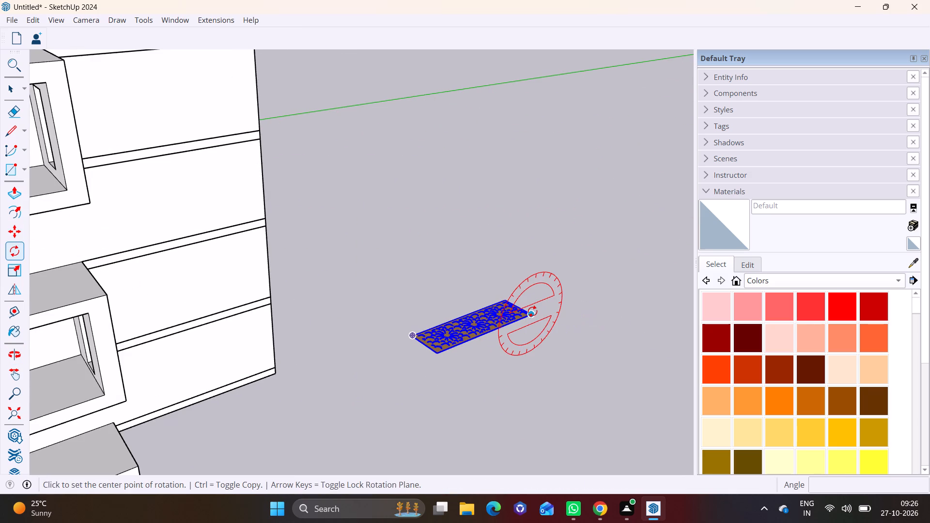
{"action": "left_click", "coordinate": [532, 311]}
{"action": "left_click", "coordinate": [576, 301]}
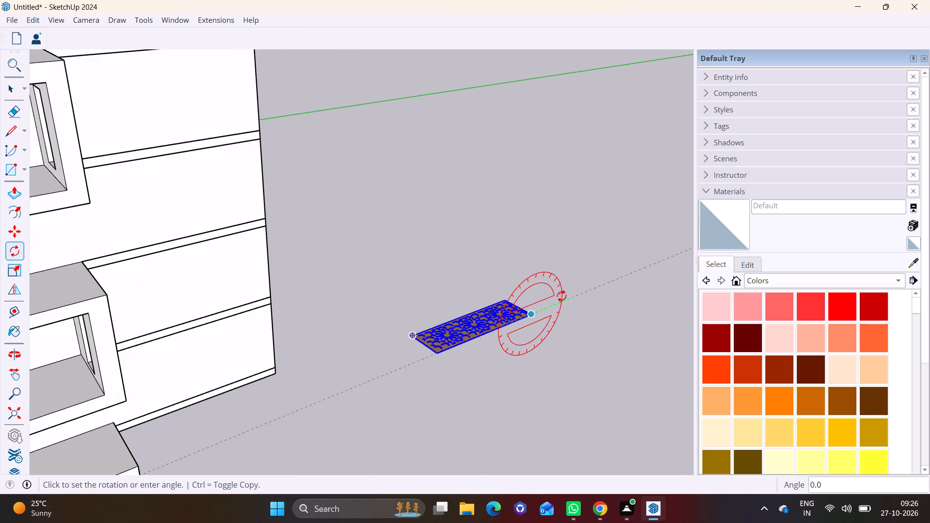
{"action": "left_click", "coordinate": [531, 281]}
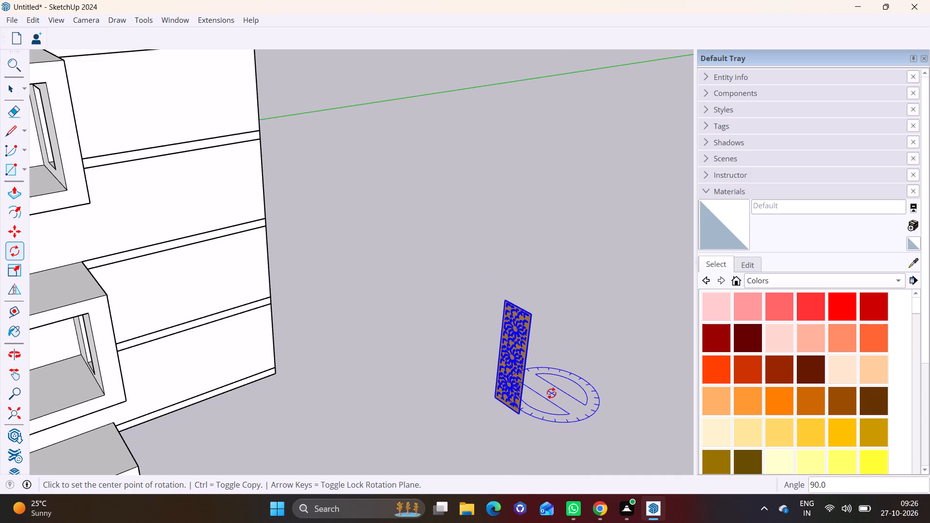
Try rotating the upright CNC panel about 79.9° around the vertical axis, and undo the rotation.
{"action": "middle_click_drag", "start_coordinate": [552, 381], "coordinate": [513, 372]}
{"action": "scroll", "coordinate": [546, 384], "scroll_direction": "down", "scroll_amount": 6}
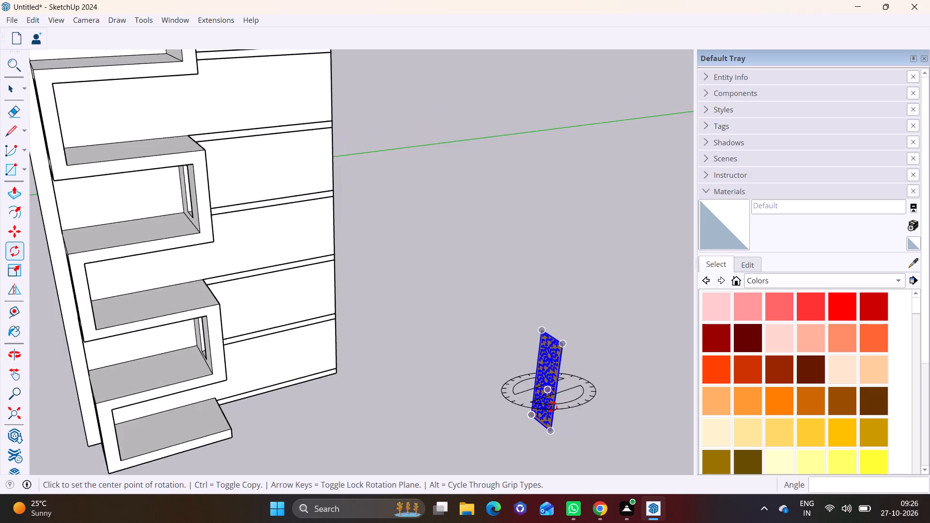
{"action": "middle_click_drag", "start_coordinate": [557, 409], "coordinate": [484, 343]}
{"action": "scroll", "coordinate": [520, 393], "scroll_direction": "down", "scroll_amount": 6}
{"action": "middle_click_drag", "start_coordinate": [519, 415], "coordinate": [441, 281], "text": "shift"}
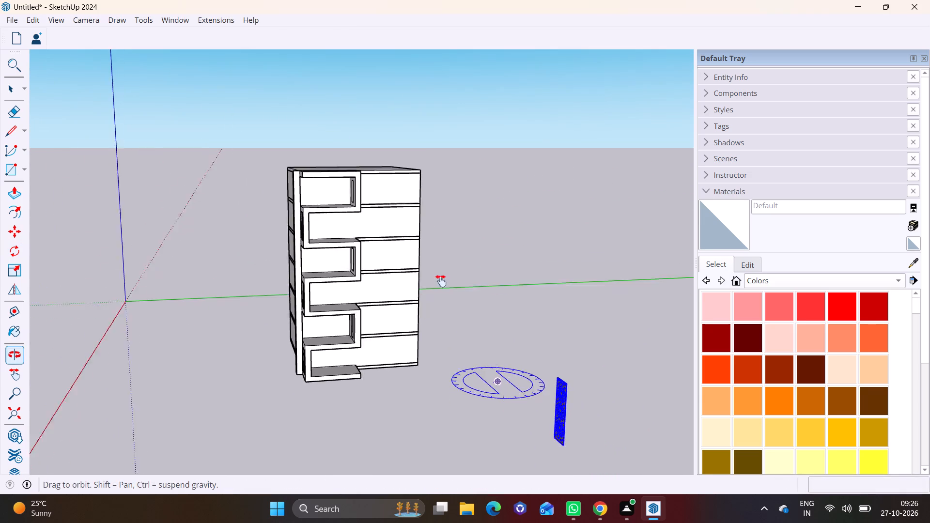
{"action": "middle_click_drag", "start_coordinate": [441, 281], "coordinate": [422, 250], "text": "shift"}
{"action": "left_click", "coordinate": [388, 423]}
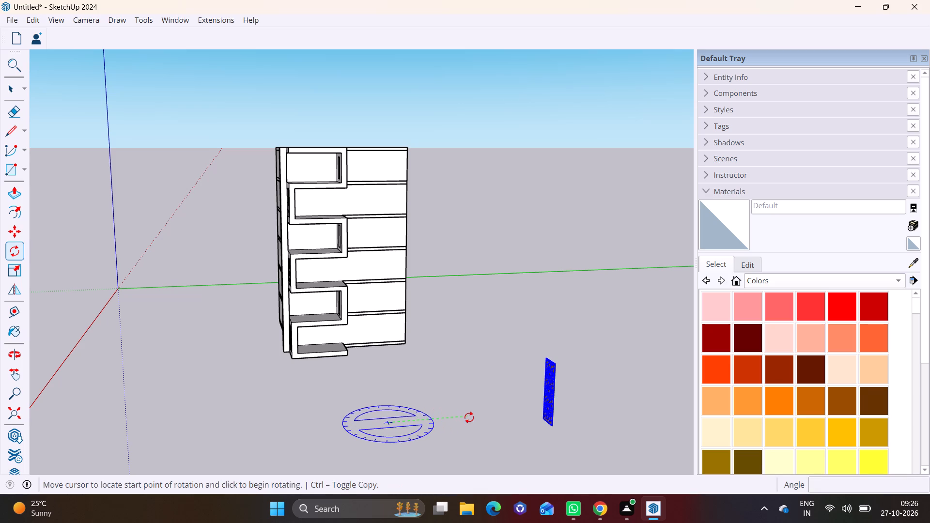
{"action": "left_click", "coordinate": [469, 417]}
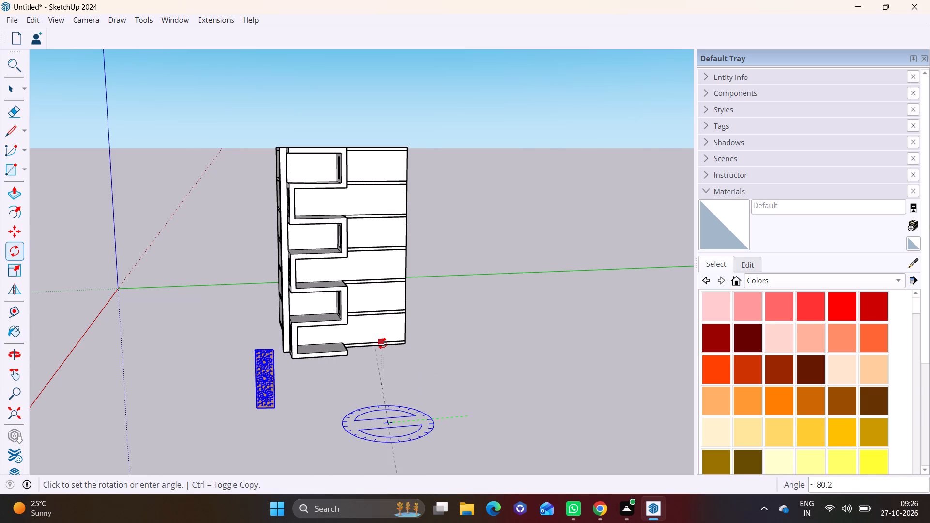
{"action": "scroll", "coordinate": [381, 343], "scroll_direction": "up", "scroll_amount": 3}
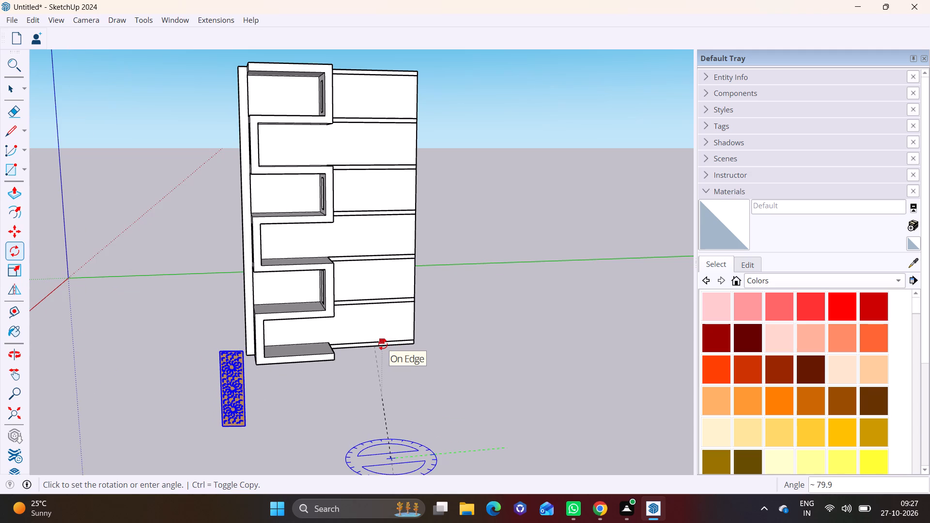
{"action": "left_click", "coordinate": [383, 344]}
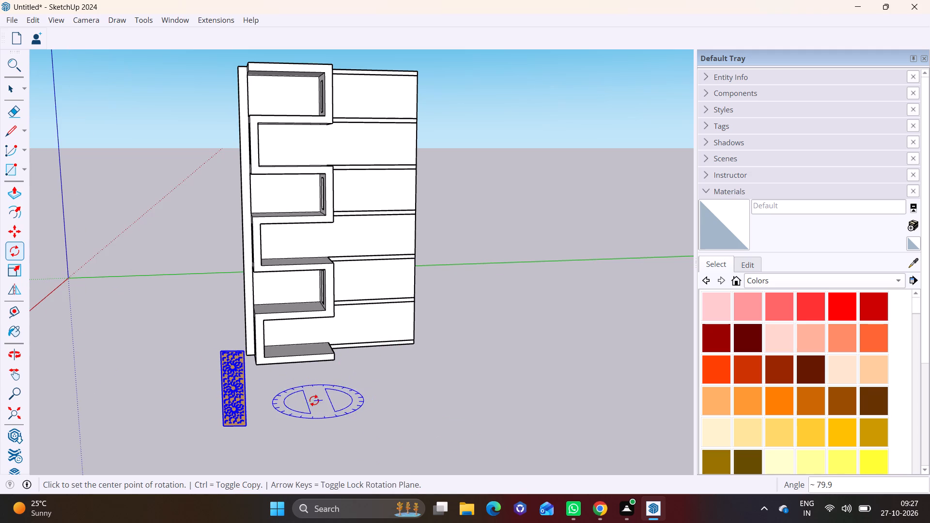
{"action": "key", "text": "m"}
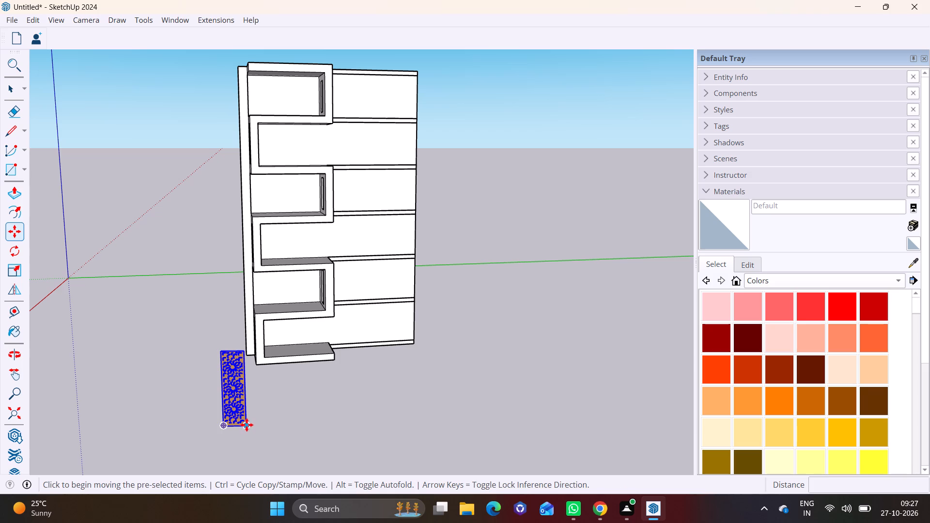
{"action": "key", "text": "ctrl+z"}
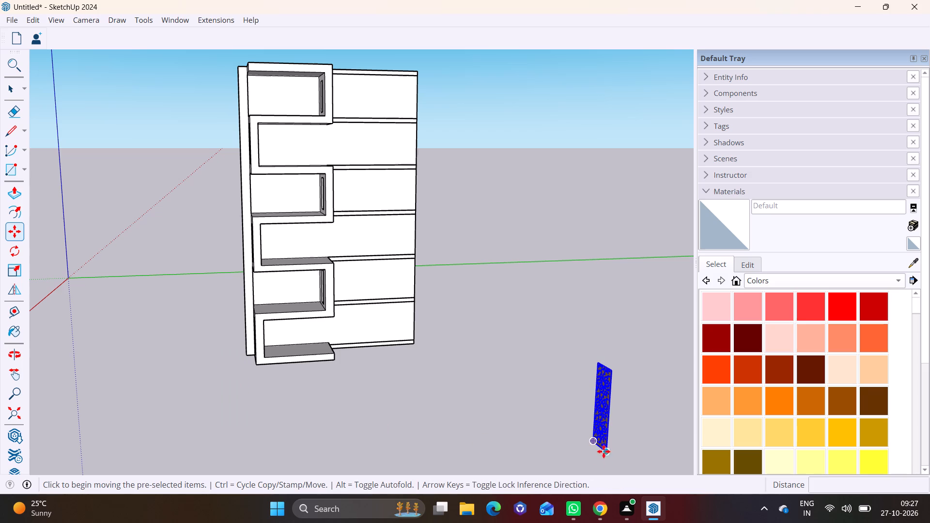
Move the CNC panel by its bottom corner about 108' 5 13/16" to the bottom corner of the lowest-storey frame opening.
{"action": "left_click", "coordinate": [605, 450]}
{"action": "middle_click_drag", "start_coordinate": [307, 327], "coordinate": [473, 329]}
{"action": "scroll", "coordinate": [344, 373], "scroll_direction": "up", "scroll_amount": 2}
{"action": "scroll", "coordinate": [262, 350], "scroll_direction": "up", "scroll_amount": 6}
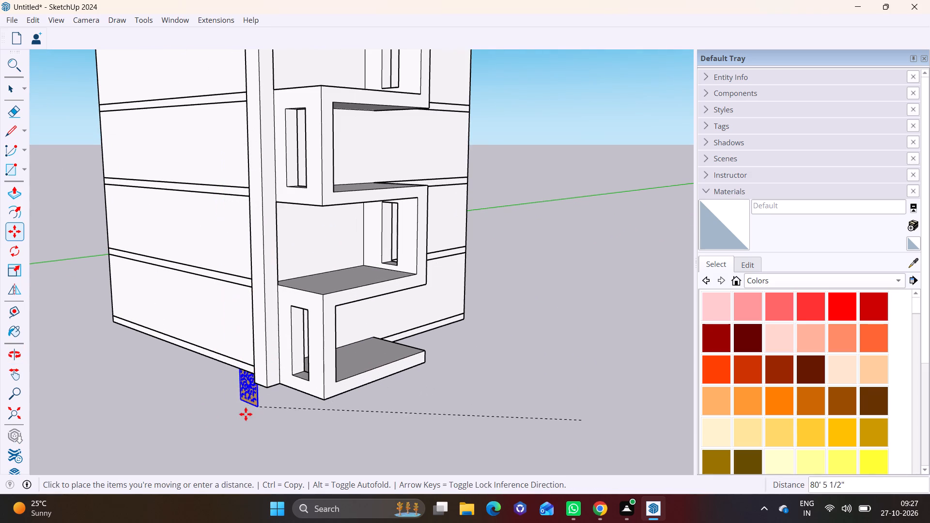
{"action": "left_click", "coordinate": [312, 375]}
Scale the CNC panel down uniformly to roughly the height of the lowest-storey frame opening.
{"action": "left_click", "coordinate": [15, 268]}
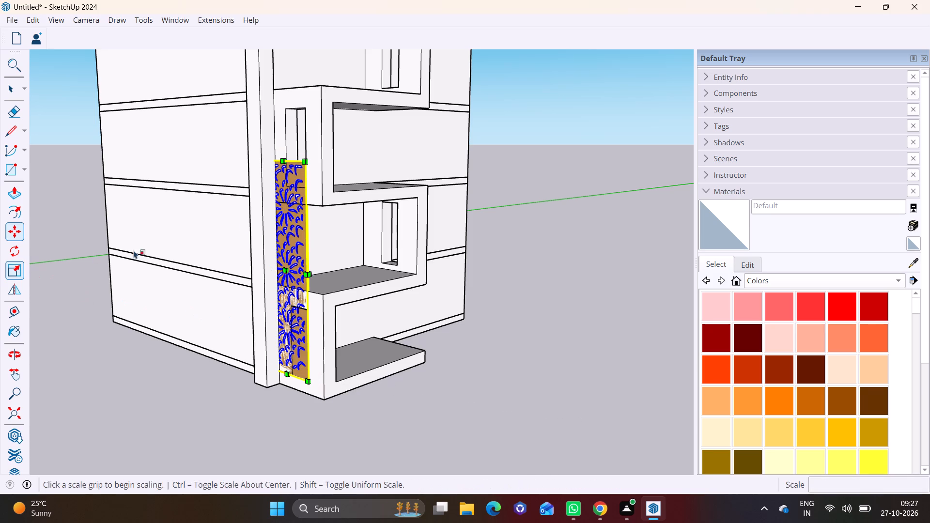
{"action": "left_click", "coordinate": [304, 163]}
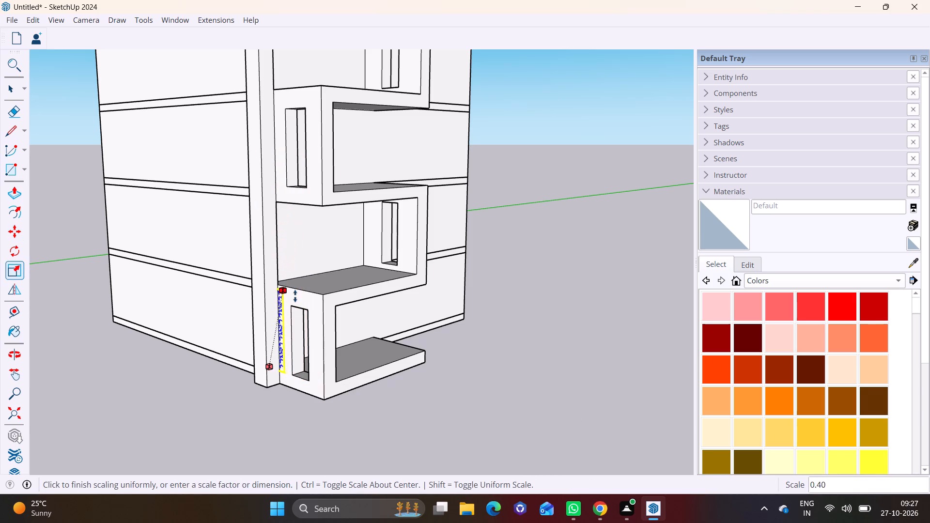
{"action": "left_click", "coordinate": [292, 306]}
Move the reduced CNC panel about 4' 9 5/8" into the lowest-storey frame opening and deselect it.
{"action": "key", "text": "m"}
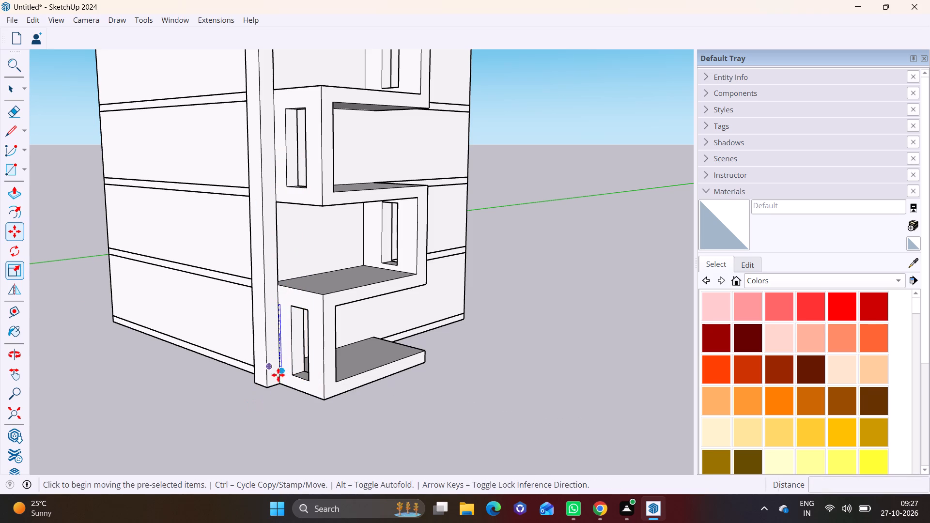
{"action": "left_click", "coordinate": [284, 370]}
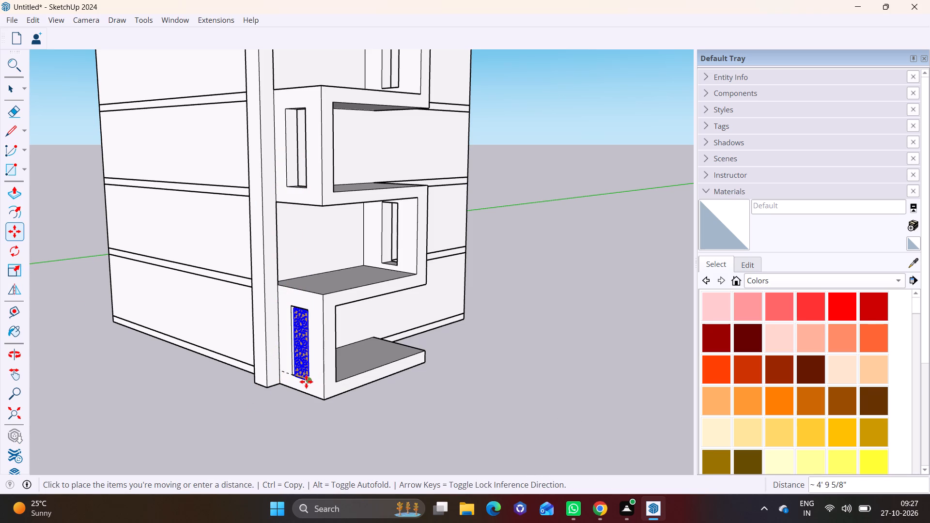
{"action": "left_click", "coordinate": [306, 382]}
{"action": "key", "text": "space"}
{"action": "left_click", "coordinate": [362, 413]}
Scale the CNC panel from its side edge by about 1.18, 3.61 (red, blue) to span the opening's width.
{"action": "scroll", "coordinate": [291, 347], "scroll_direction": "up", "scroll_amount": 7}
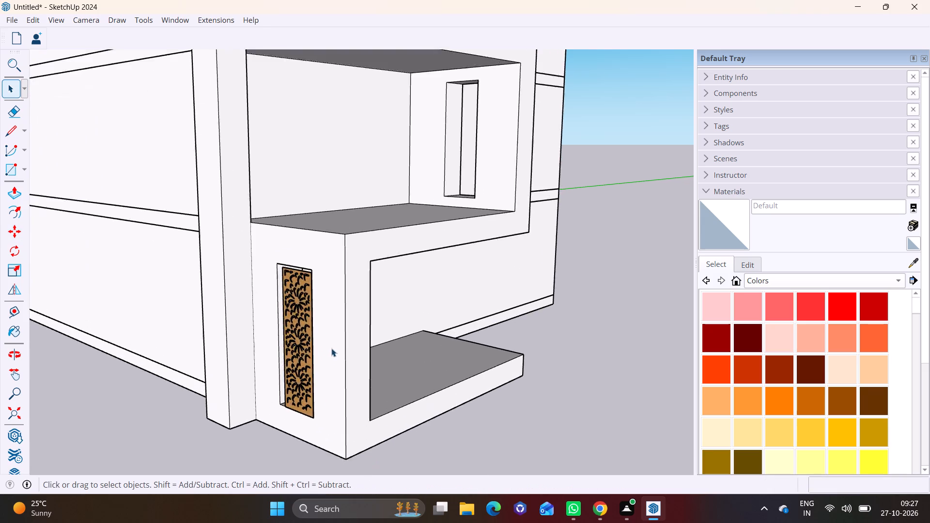
{"action": "scroll", "coordinate": [331, 348], "scroll_direction": "up", "scroll_amount": 4}
{"action": "middle_click_drag", "start_coordinate": [325, 352], "coordinate": [422, 317]}
{"action": "middle_click_drag", "start_coordinate": [328, 385], "coordinate": [377, 308], "text": "shift"}
{"action": "scroll", "coordinate": [370, 319], "scroll_direction": "up", "scroll_amount": 1}
{"action": "middle_click_drag", "start_coordinate": [372, 328], "coordinate": [388, 372]}
{"action": "scroll", "coordinate": [396, 315], "scroll_direction": "up", "scroll_amount": 2}
{"action": "middle_click_drag", "start_coordinate": [402, 311], "coordinate": [400, 380]}
{"action": "left_click", "coordinate": [413, 352]}
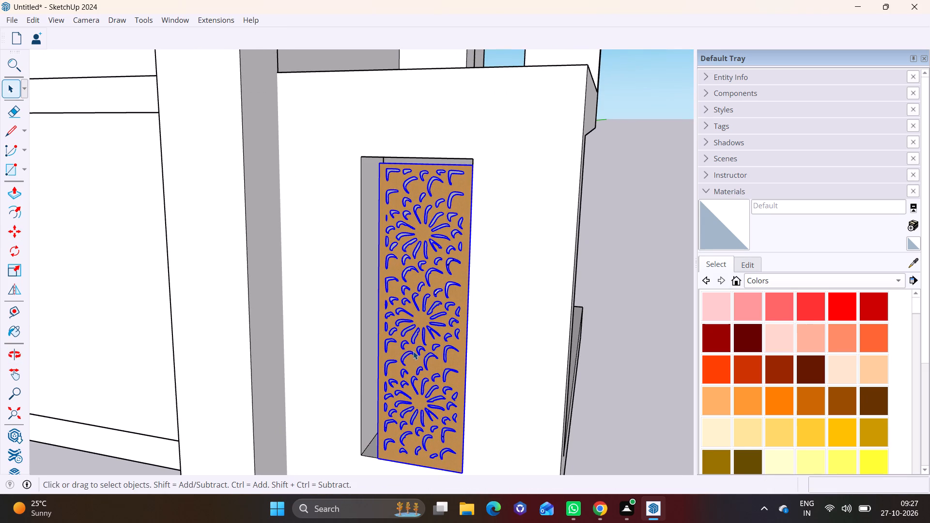
{"action": "left_click", "coordinate": [20, 263]}
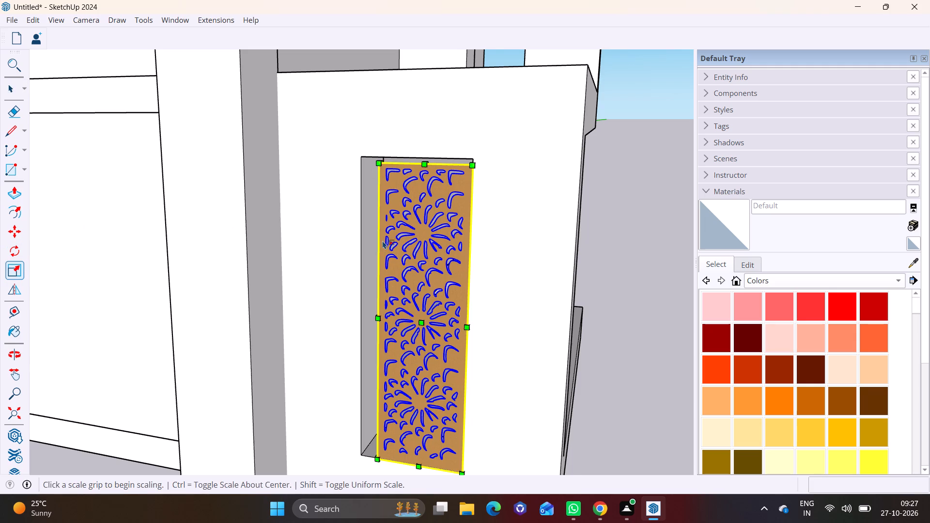
{"action": "middle_click_drag", "start_coordinate": [396, 318], "coordinate": [494, 316]}
{"action": "scroll", "coordinate": [463, 335], "scroll_direction": "up", "scroll_amount": 5}
{"action": "middle_click_drag", "start_coordinate": [450, 334], "coordinate": [505, 342]}
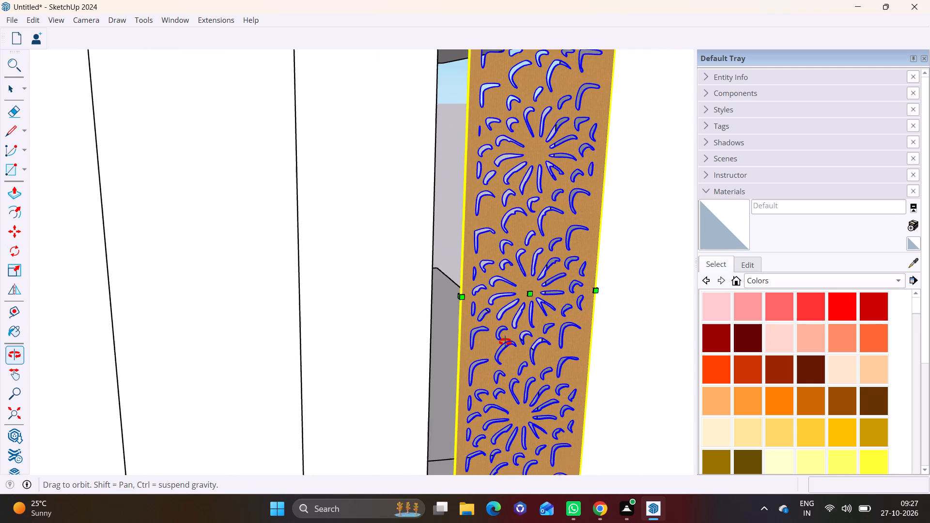
{"action": "middle_click_drag", "start_coordinate": [505, 342], "coordinate": [392, 322]}
{"action": "scroll", "coordinate": [397, 326], "scroll_direction": "down", "scroll_amount": 4}
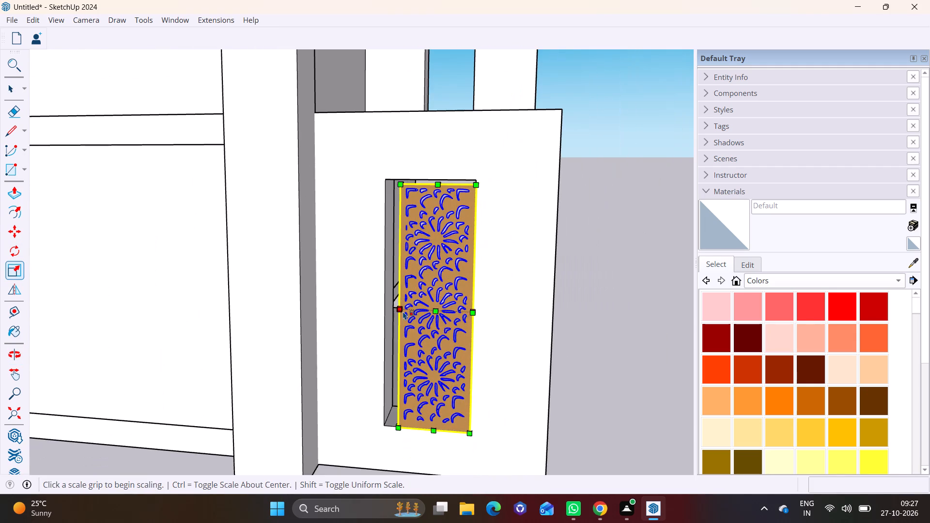
{"action": "left_click", "coordinate": [403, 310]}
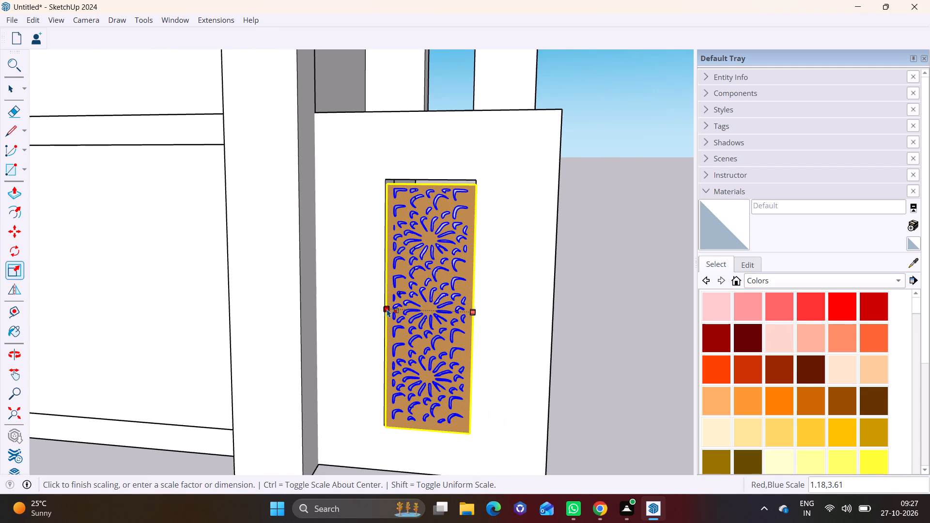
{"action": "left_click", "coordinate": [387, 309]}
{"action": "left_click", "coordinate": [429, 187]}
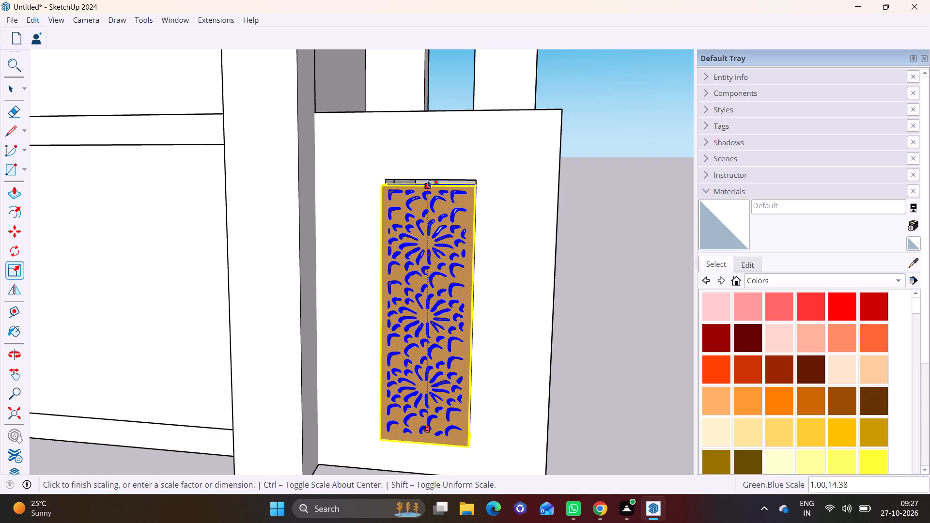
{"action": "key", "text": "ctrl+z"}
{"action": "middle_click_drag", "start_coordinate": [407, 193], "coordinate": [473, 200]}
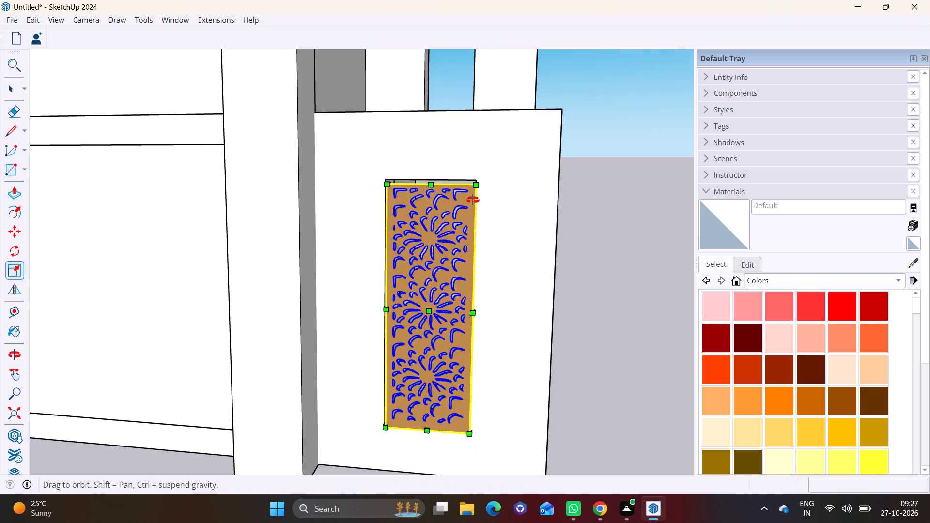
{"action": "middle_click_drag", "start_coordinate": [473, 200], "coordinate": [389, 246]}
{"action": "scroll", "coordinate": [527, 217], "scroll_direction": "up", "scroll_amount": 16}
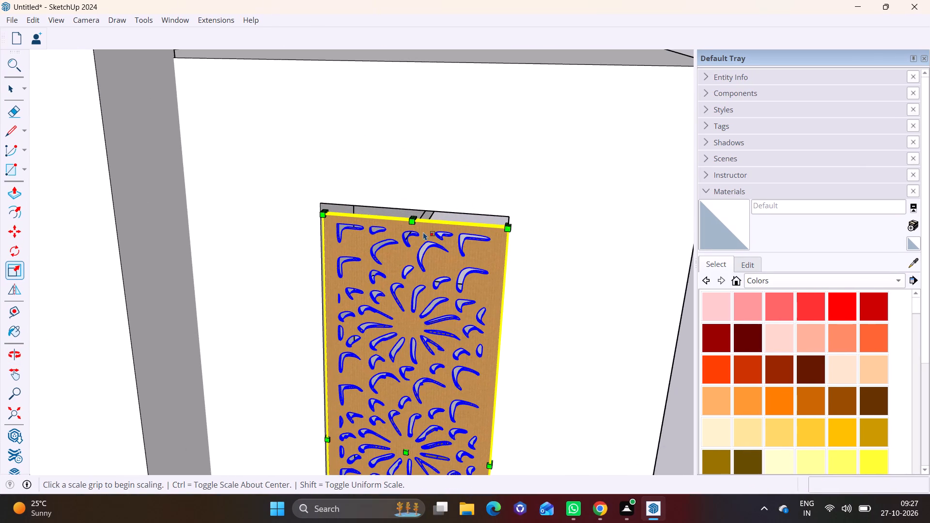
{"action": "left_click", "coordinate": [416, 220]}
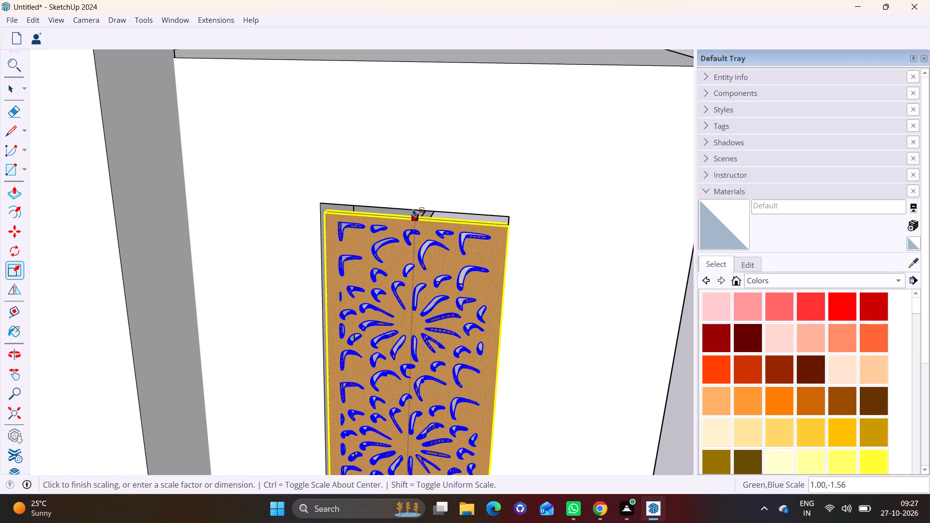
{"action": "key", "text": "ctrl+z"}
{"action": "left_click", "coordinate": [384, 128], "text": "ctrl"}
Scale the CNC panel's height from its top edge by about 1.02 (green) to reach the opening's top edge.
{"action": "scroll", "coordinate": [402, 154], "scroll_direction": "down", "scroll_amount": 3}
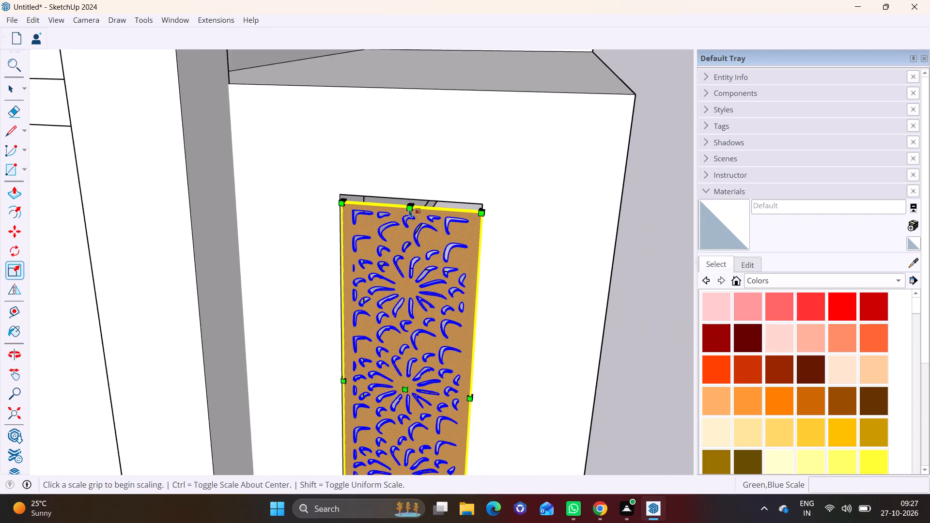
{"action": "scroll", "coordinate": [409, 209], "scroll_direction": "down", "scroll_amount": 2}
{"action": "middle_click_drag", "start_coordinate": [441, 239], "coordinate": [252, 271]}
{"action": "scroll", "coordinate": [332, 205], "scroll_direction": "up", "scroll_amount": 11}
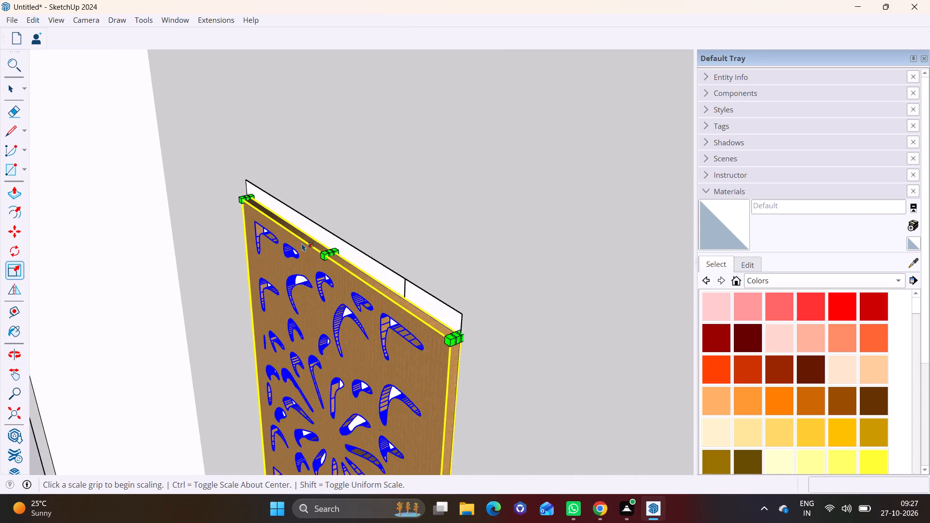
{"action": "scroll", "coordinate": [302, 243], "scroll_direction": "up", "scroll_amount": 3}
{"action": "left_click", "coordinate": [336, 252]}
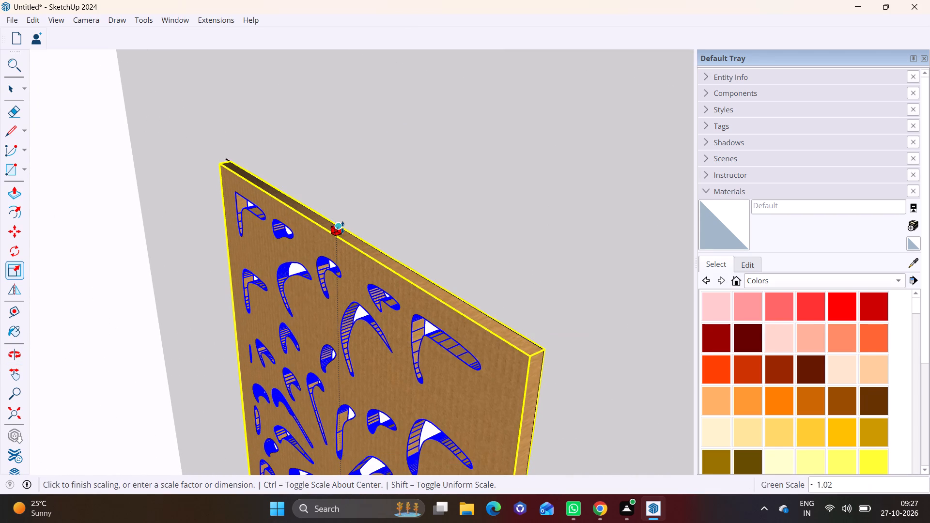
{"action": "left_click", "coordinate": [342, 233]}
Move the CNC panel by its bottom corner about 15/16" onto the lowest-storey opening's bottom corner and deselect it.
{"action": "scroll", "coordinate": [355, 272], "scroll_direction": "down", "scroll_amount": 3}
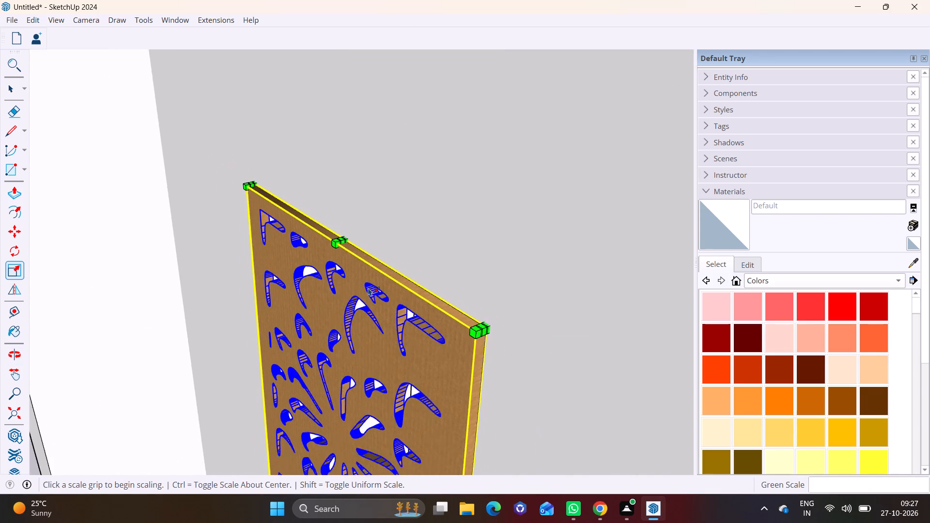
{"action": "scroll", "coordinate": [368, 288], "scroll_direction": "down", "scroll_amount": 8}
{"action": "middle_click_drag", "start_coordinate": [372, 314], "coordinate": [364, 98]}
{"action": "scroll", "coordinate": [392, 256], "scroll_direction": "down", "scroll_amount": 2}
{"action": "middle_click_drag", "start_coordinate": [396, 306], "coordinate": [370, 117], "text": "shift"}
{"action": "scroll", "coordinate": [358, 214], "scroll_direction": "down", "scroll_amount": 3}
{"action": "key", "text": "space"}
{"action": "left_click", "coordinate": [356, 283]}
{"action": "scroll", "coordinate": [367, 268], "scroll_direction": "up", "scroll_amount": 9}
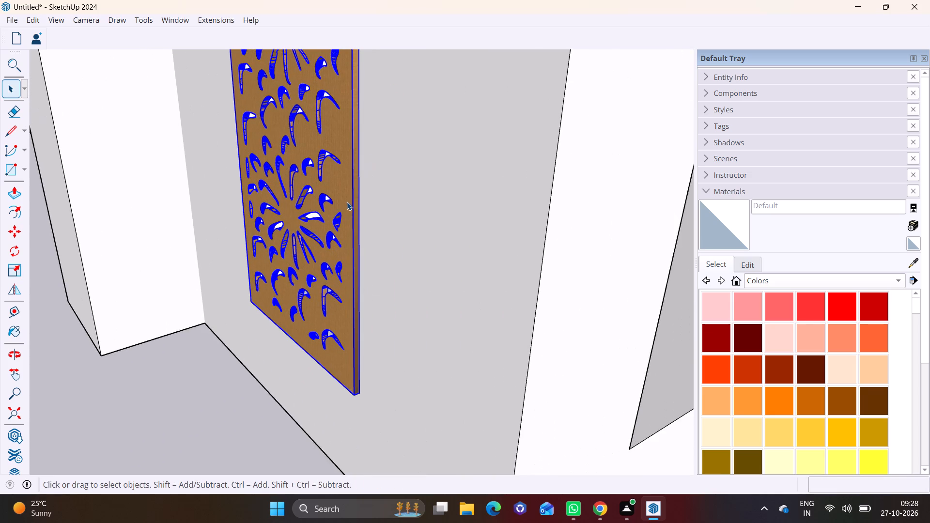
{"action": "key", "text": "m"}
{"action": "scroll", "coordinate": [333, 358], "scroll_direction": "up", "scroll_amount": 3}
{"action": "middle_click_drag", "start_coordinate": [332, 361], "coordinate": [398, 265]}
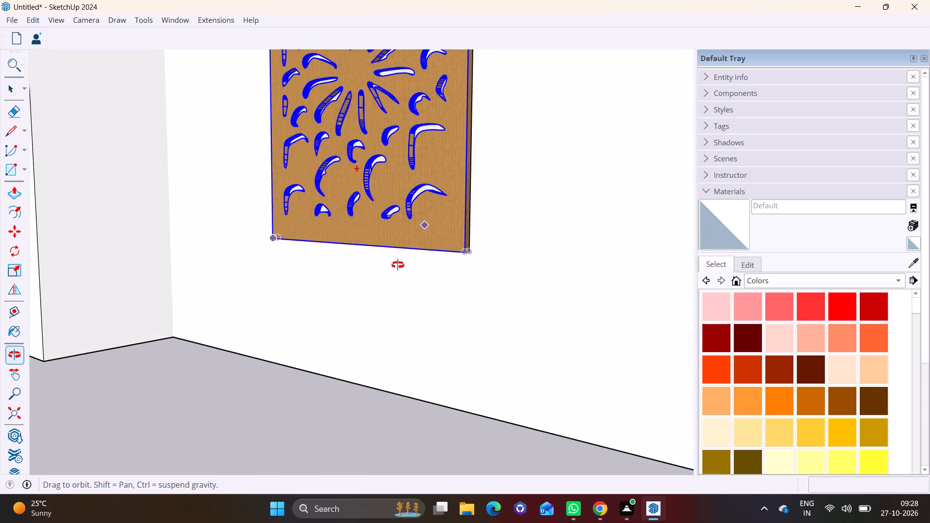
{"action": "middle_click_drag", "start_coordinate": [398, 265], "coordinate": [359, 271]}
{"action": "scroll", "coordinate": [377, 261], "scroll_direction": "up", "scroll_amount": 7}
{"action": "left_click", "coordinate": [422, 263]}
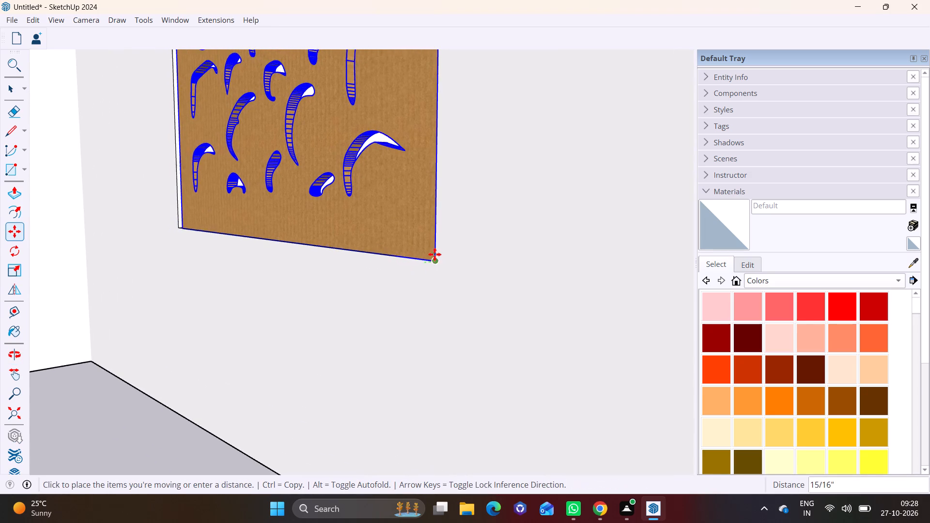
{"action": "left_click", "coordinate": [434, 257]}
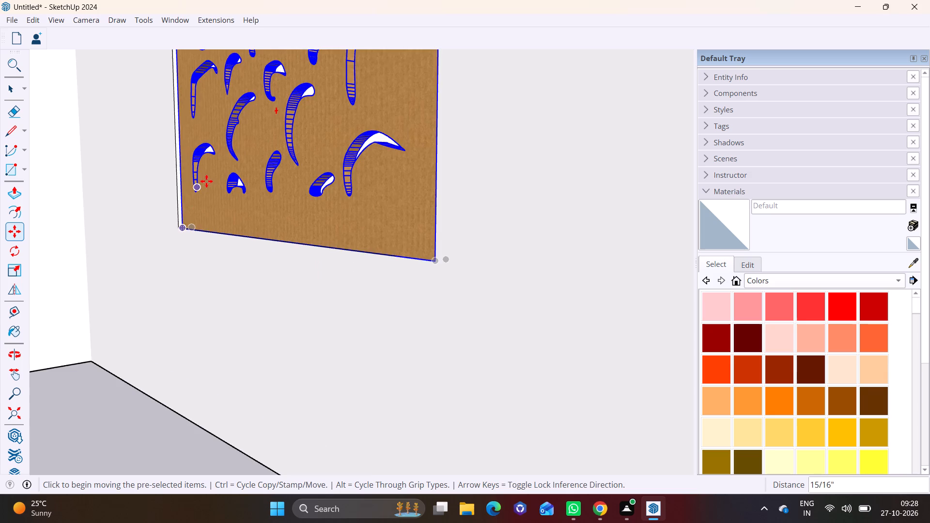
{"action": "scroll", "coordinate": [206, 181], "scroll_direction": "down", "scroll_amount": 19}
{"action": "key", "text": "space"}
{"action": "left_click", "coordinate": [196, 288]}
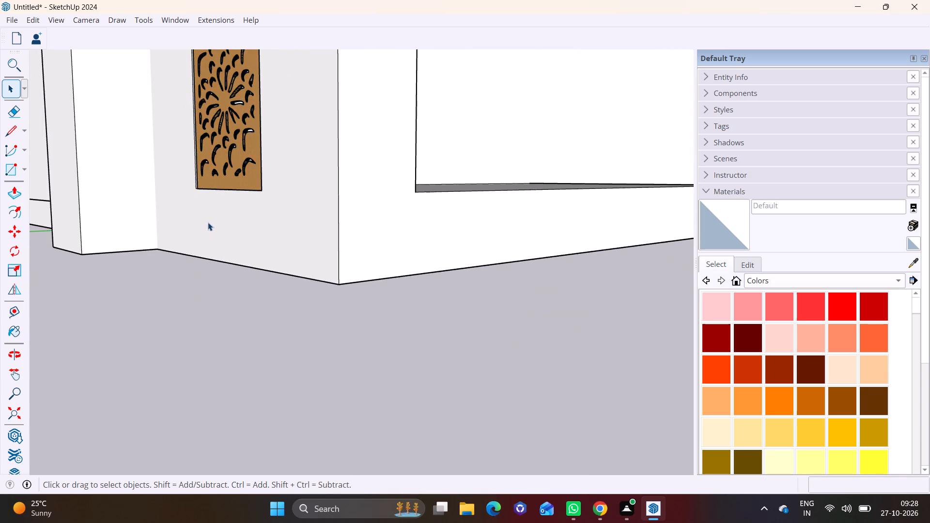
Copy the lowest-storey CNC panel about 20' 10" up toward the third-storey opening directly above it.
{"action": "scroll", "coordinate": [210, 216], "scroll_direction": "down", "scroll_amount": 4}
{"action": "middle_click_drag", "start_coordinate": [241, 194], "coordinate": [249, 338], "text": "shift"}
{"action": "scroll", "coordinate": [230, 161], "scroll_direction": "down", "scroll_amount": 7}
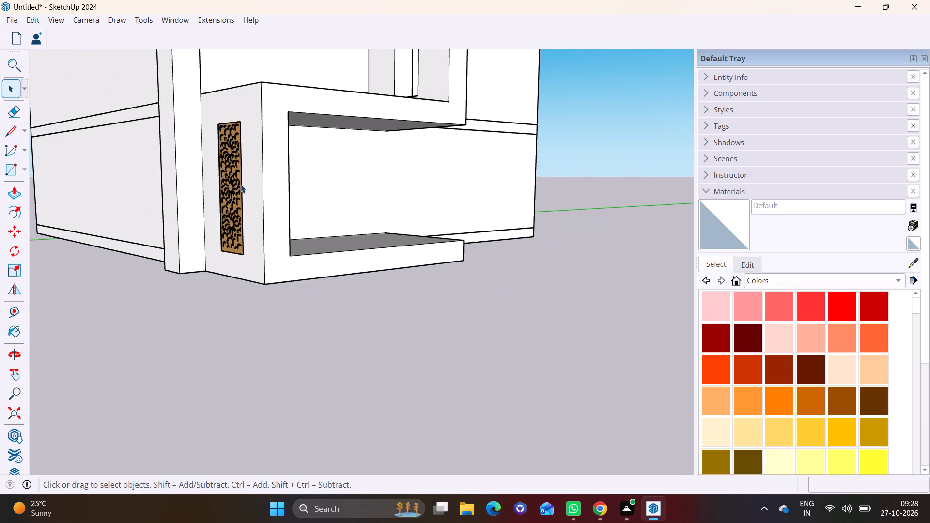
{"action": "scroll", "coordinate": [241, 185], "scroll_direction": "down", "scroll_amount": 8}
{"action": "middle_click_drag", "start_coordinate": [242, 182], "coordinate": [300, 292], "text": "shift"}
{"action": "scroll", "coordinate": [296, 285], "scroll_direction": "up", "scroll_amount": 8}
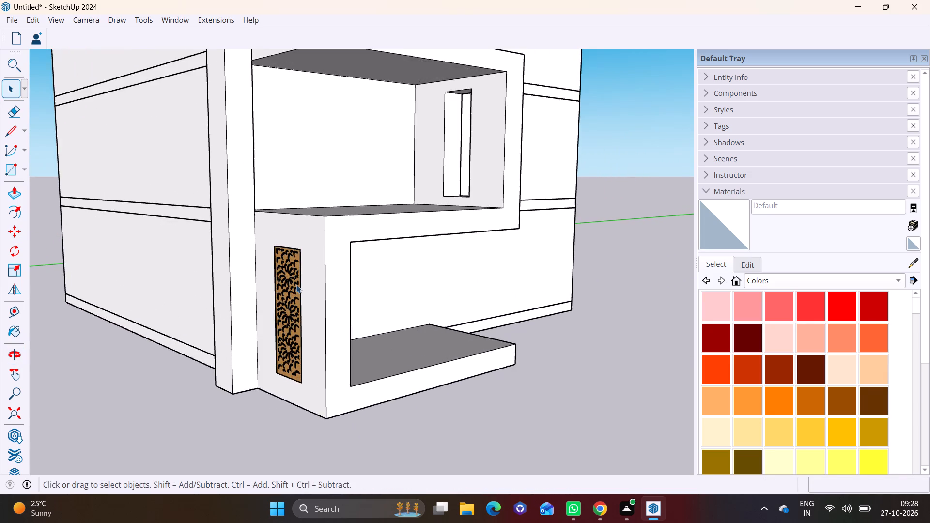
{"action": "left_click", "coordinate": [294, 285]}
{"action": "key", "text": "m"}
{"action": "left_click", "coordinate": [298, 241]}
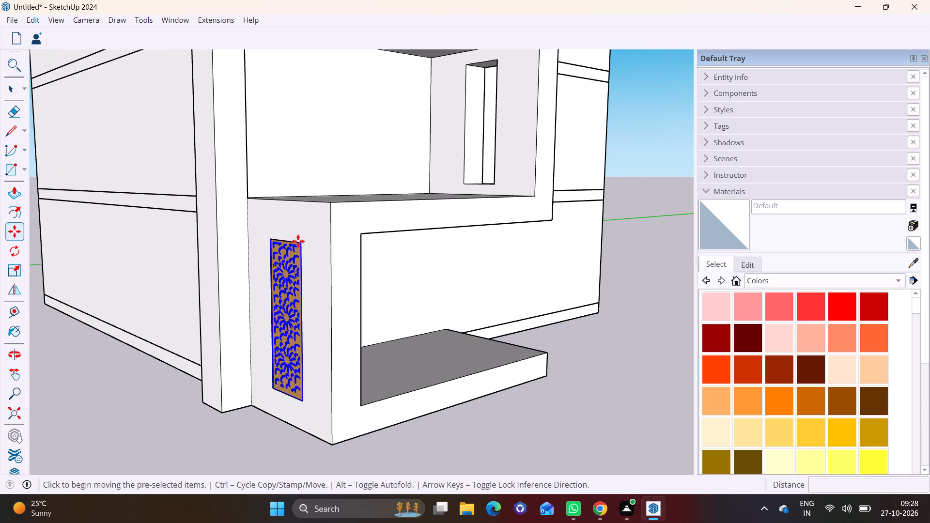
{"action": "scroll", "coordinate": [305, 154], "scroll_direction": "down", "scroll_amount": 4}
{"action": "middle_click_drag", "start_coordinate": [305, 179], "coordinate": [308, 327], "text": "shift"}
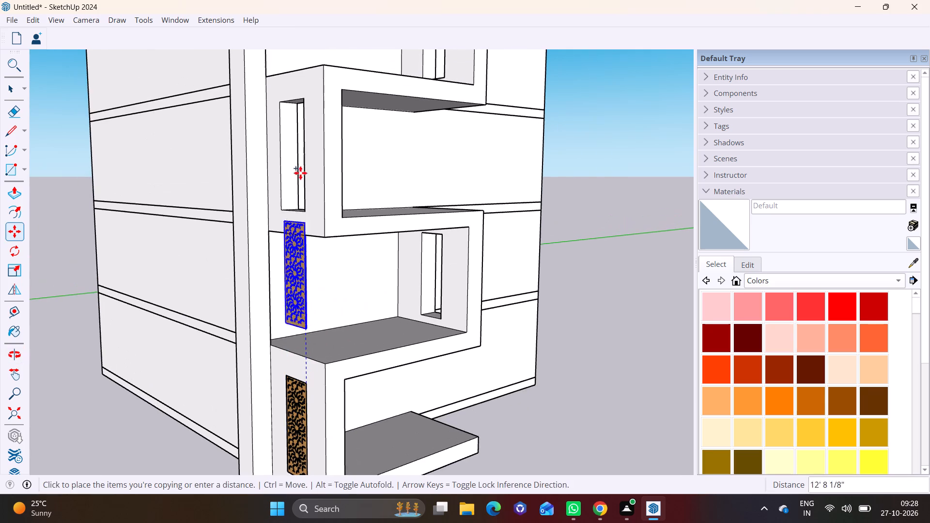
{"action": "middle_click_drag", "start_coordinate": [294, 138], "coordinate": [292, 246]}
{"action": "scroll", "coordinate": [292, 221], "scroll_direction": "up", "scroll_amount": 7}
{"action": "left_click_drag", "start_coordinate": [292, 221], "coordinate": [310, 203]}
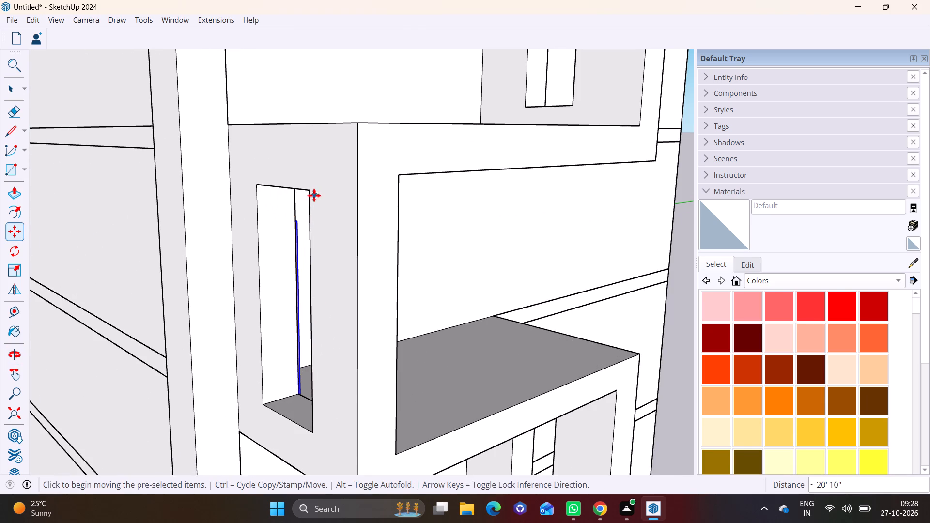
Move the copied panel by its top corner about 3' 11 3/8" to the top corner of the third-storey opening.
{"action": "left_click", "coordinate": [295, 223]}
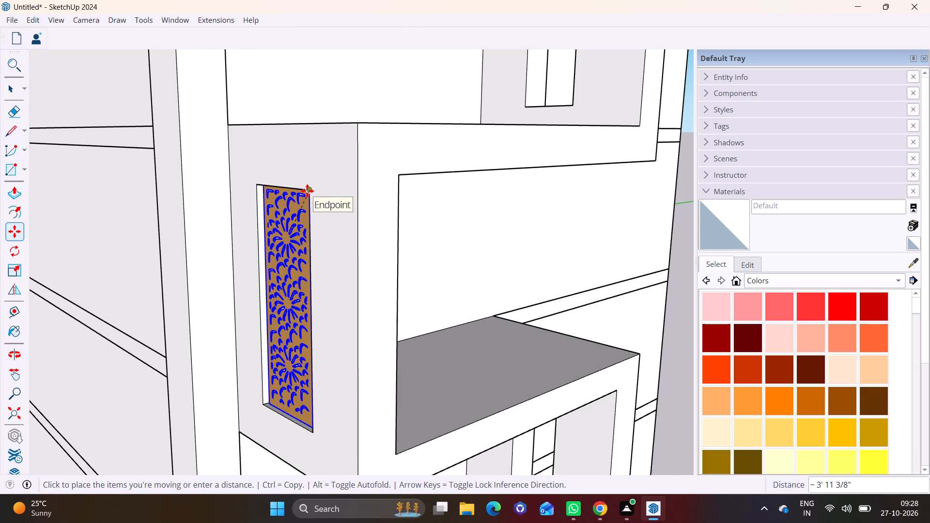
{"action": "left_click", "coordinate": [306, 192]}
Copy the third-storey panel by its top corner about 22' 5 7/8" up to the fifth-storey opening's top corner.
{"action": "left_click", "coordinate": [310, 192]}
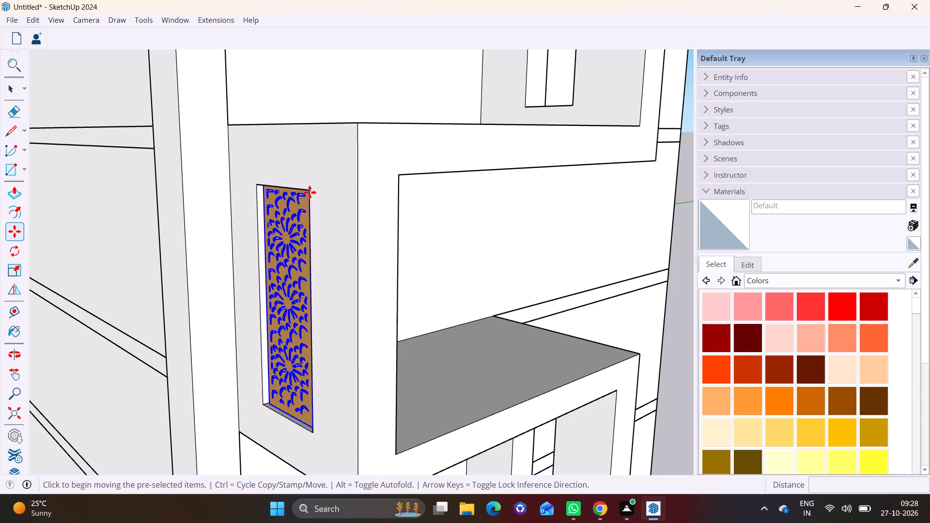
{"action": "scroll", "coordinate": [316, 137], "scroll_direction": "down", "scroll_amount": 7}
{"action": "middle_click_drag", "start_coordinate": [325, 127], "coordinate": [357, 365], "text": "shift"}
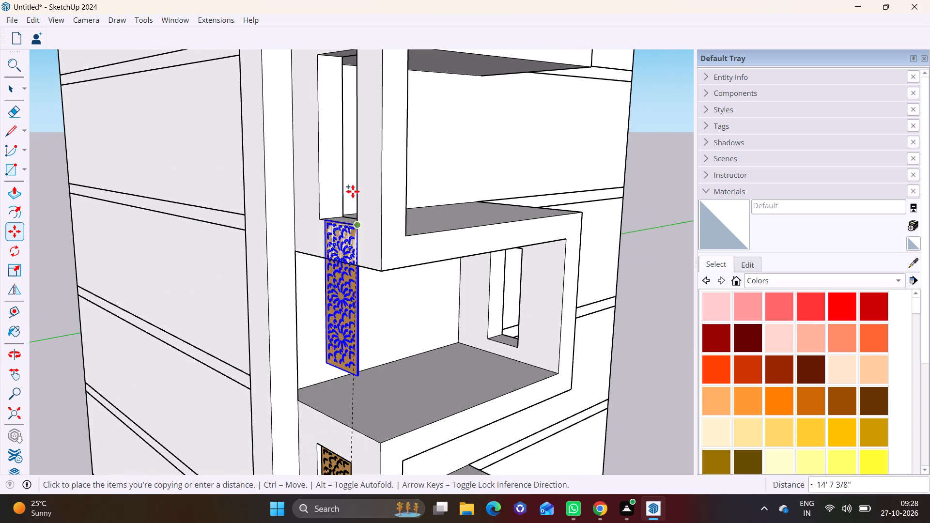
{"action": "middle_click_drag", "start_coordinate": [343, 174], "coordinate": [340, 384], "text": "shift"}
{"action": "scroll", "coordinate": [324, 294], "scroll_direction": "up", "scroll_amount": 6}
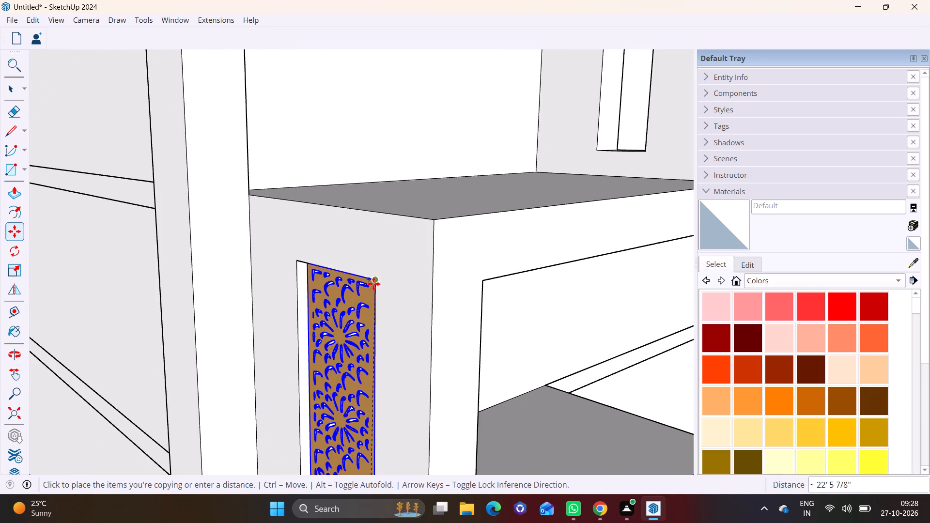
{"action": "left_click", "coordinate": [373, 281]}
Copy the fifth-storey panel by its top corner about 19' 1 3/8" to the top corner of the sixth-storey opening.
{"action": "left_click", "coordinate": [373, 282]}
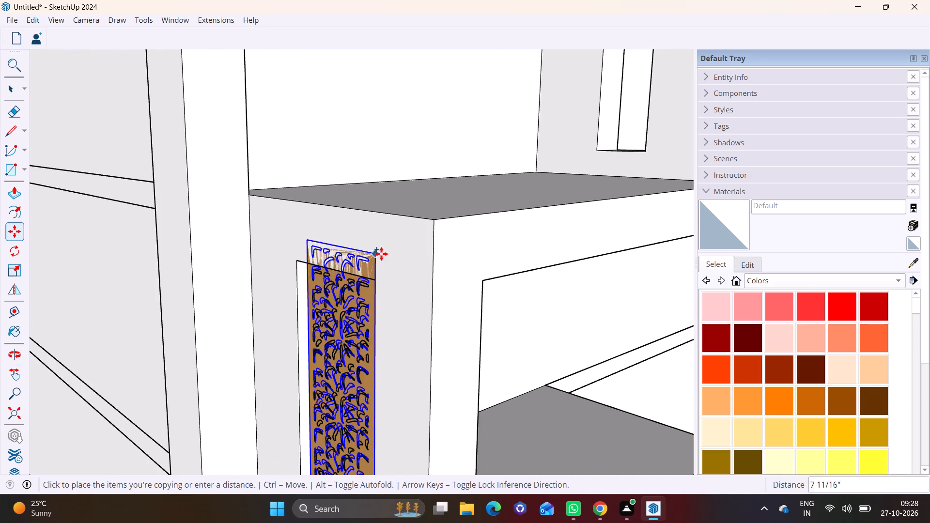
{"action": "scroll", "coordinate": [374, 268], "scroll_direction": "down", "scroll_amount": 12}
{"action": "middle_click_drag", "start_coordinate": [374, 242], "coordinate": [371, 397], "text": "shift"}
{"action": "scroll", "coordinate": [361, 364], "scroll_direction": "down", "scroll_amount": 1, "text": "shift"}
{"action": "scroll", "coordinate": [504, 273], "scroll_direction": "up", "scroll_amount": 10}
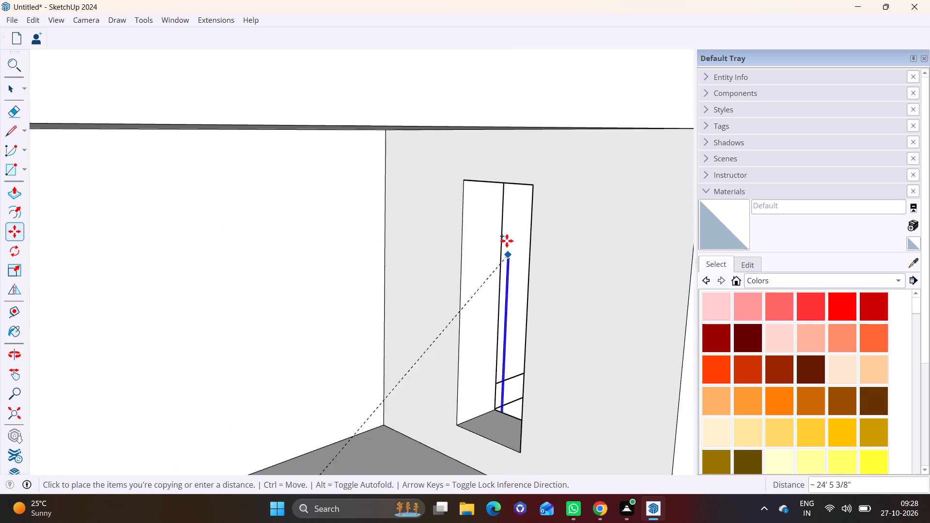
{"action": "left_click", "coordinate": [531, 190]}
Move the sixth-storey panel copy about 1' at its opening.
{"action": "scroll", "coordinate": [480, 276], "scroll_direction": "down", "scroll_amount": 6}
{"action": "left_click", "coordinate": [478, 280]}
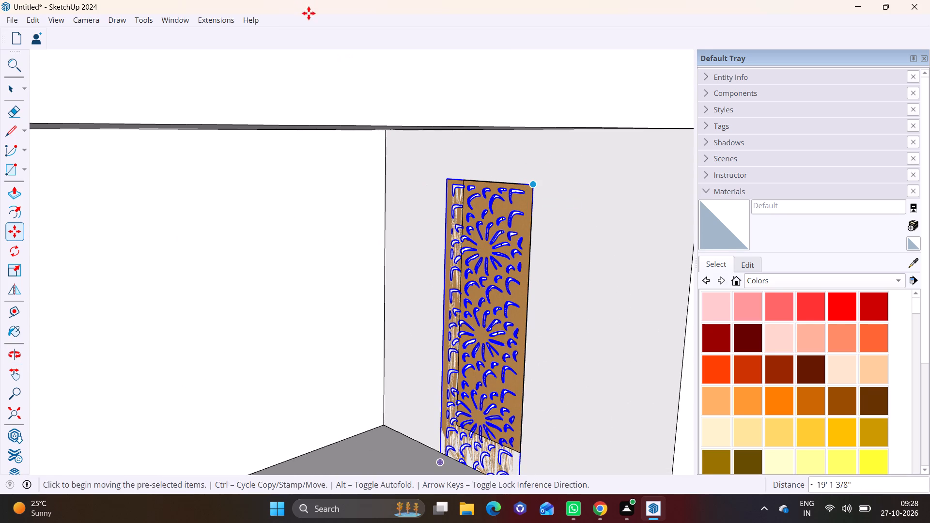
{"action": "scroll", "coordinate": [461, 184], "scroll_direction": "down", "scroll_amount": 9}
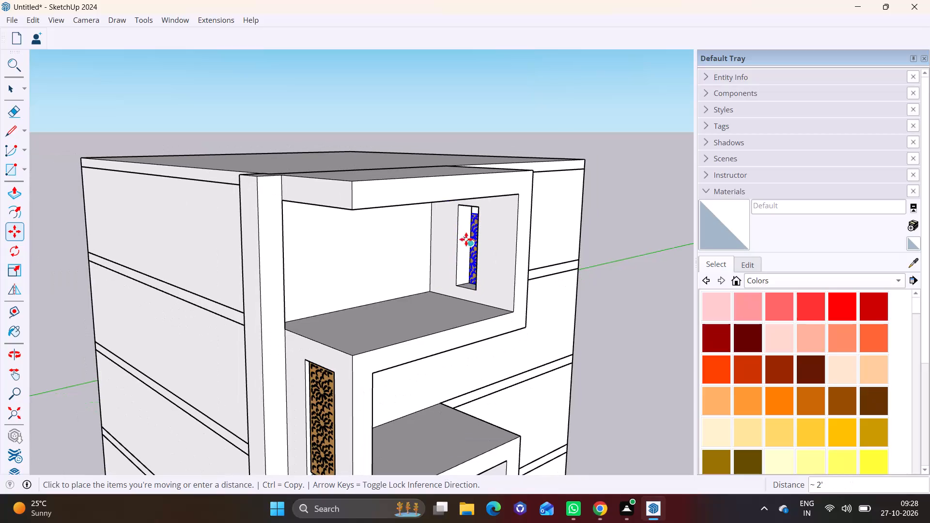
{"action": "left_click", "coordinate": [465, 228]}
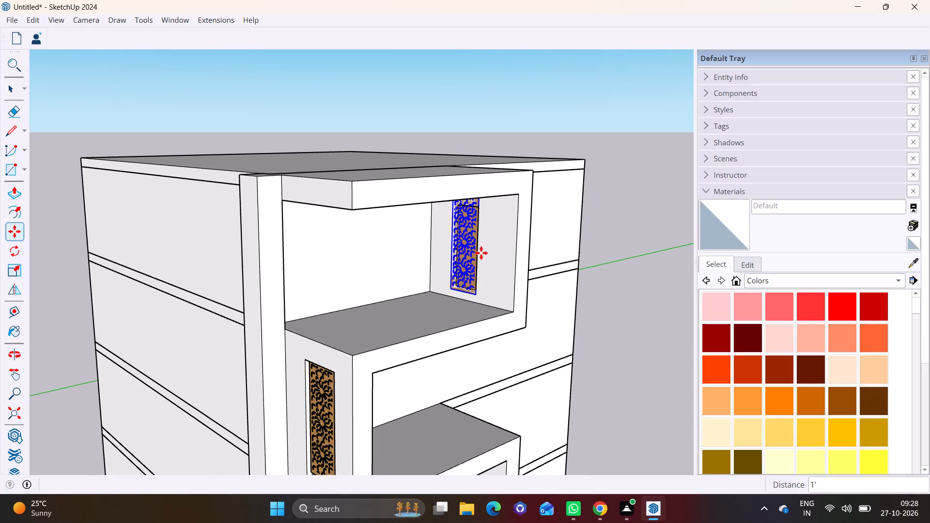
Copy the sixth-storey panel by its bottom corner down to the bottom corner of the fourth-storey opening.
{"action": "middle_click_drag", "start_coordinate": [479, 253], "coordinate": [440, 127], "text": "shift"}
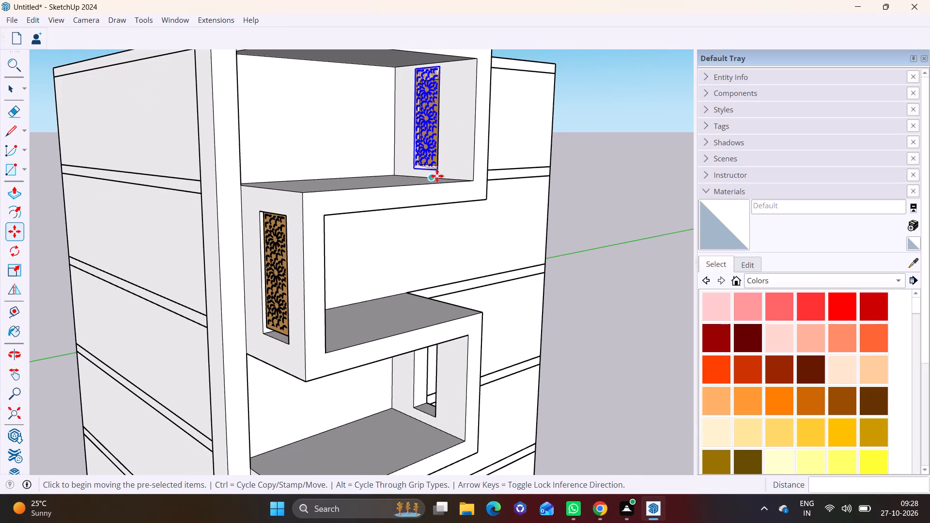
{"action": "left_click", "coordinate": [437, 169]}
{"action": "scroll", "coordinate": [452, 338], "scroll_direction": "down", "scroll_amount": 1}
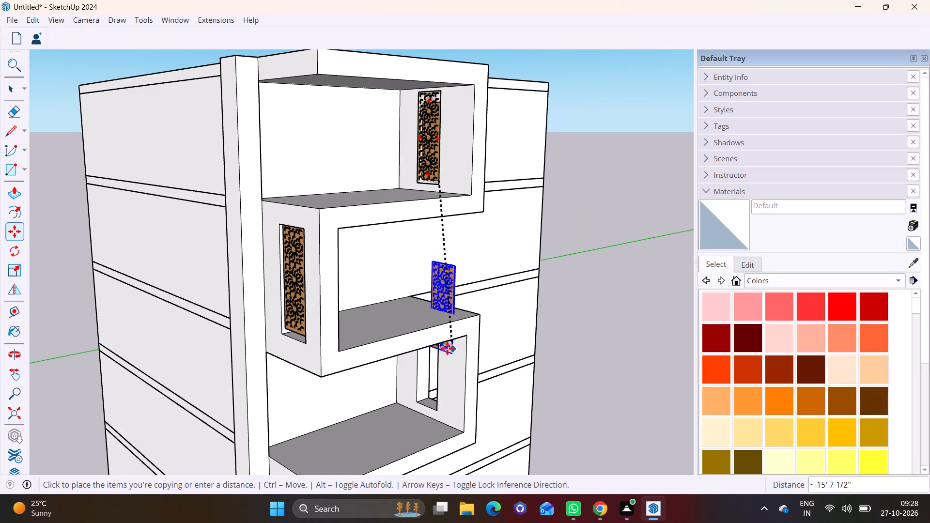
{"action": "middle_click_drag", "start_coordinate": [455, 342], "coordinate": [460, 140], "text": "shift"}
{"action": "scroll", "coordinate": [445, 177], "scroll_direction": "up", "scroll_amount": 8}
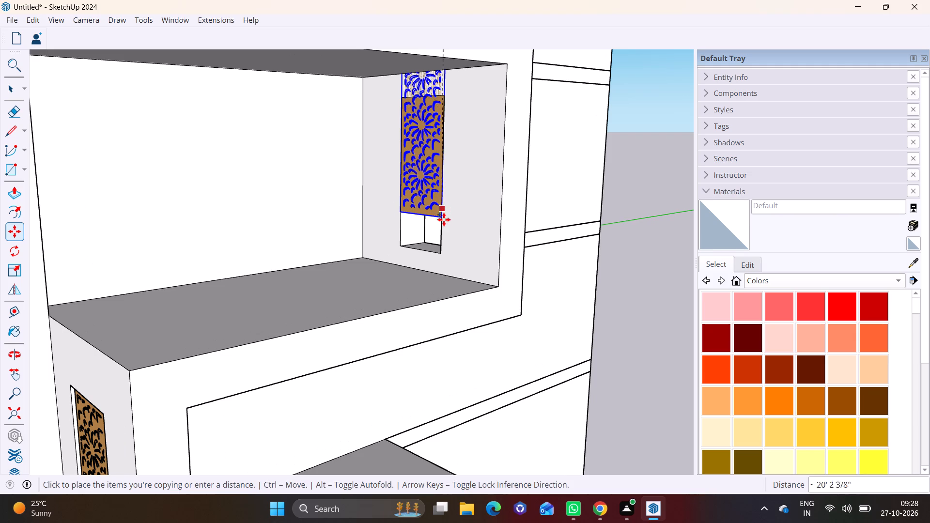
{"action": "left_click", "coordinate": [441, 246]}
Copy the fourth-storey panel by its bottom corner about 22' 3 7/16" down into the second-storey opening.
{"action": "left_click", "coordinate": [439, 252]}
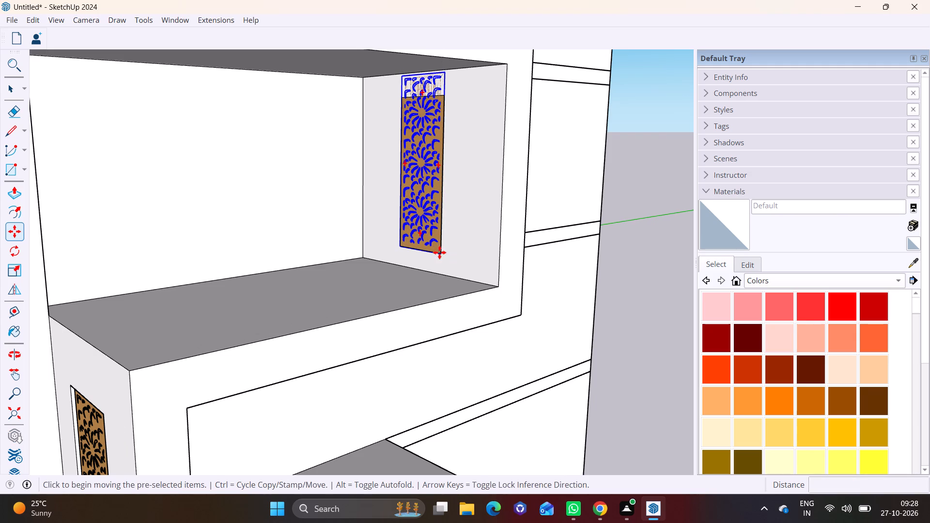
{"action": "scroll", "coordinate": [447, 282], "scroll_direction": "down", "scroll_amount": 3}
{"action": "middle_click_drag", "start_coordinate": [456, 374], "coordinate": [476, 154], "text": "shift"}
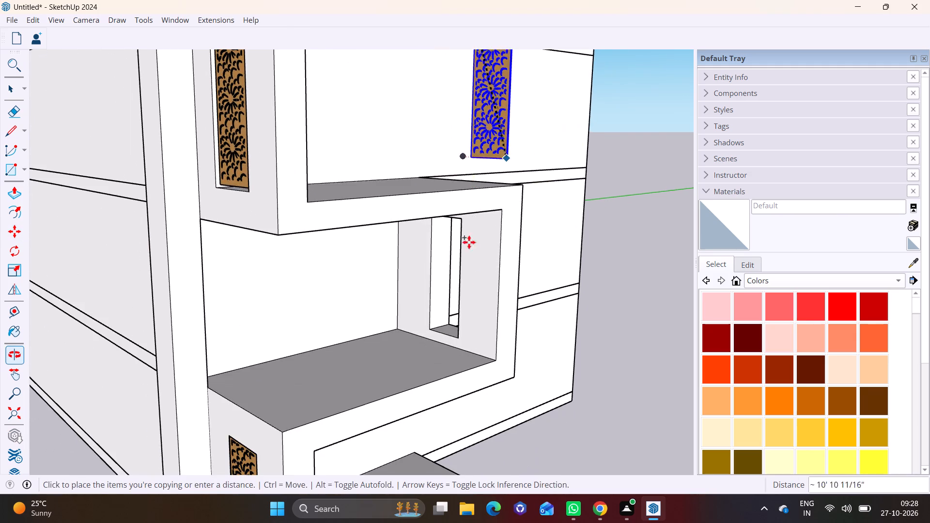
{"action": "middle_click_drag", "start_coordinate": [449, 345], "coordinate": [447, 228], "text": "shift"}
{"action": "scroll", "coordinate": [447, 225], "scroll_direction": "up", "scroll_amount": 7}
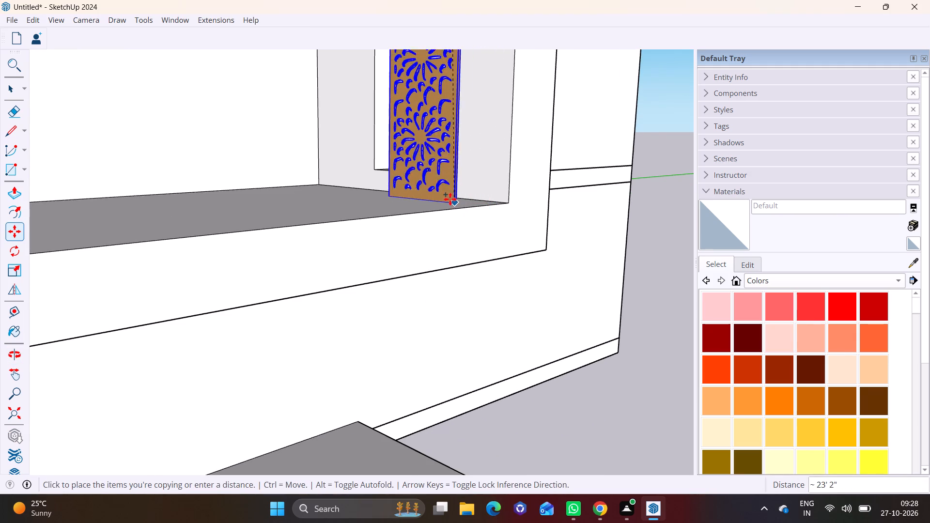
{"action": "left_click", "coordinate": [427, 169]}
{"action": "scroll", "coordinate": [326, 119], "scroll_direction": "down", "scroll_amount": 4}
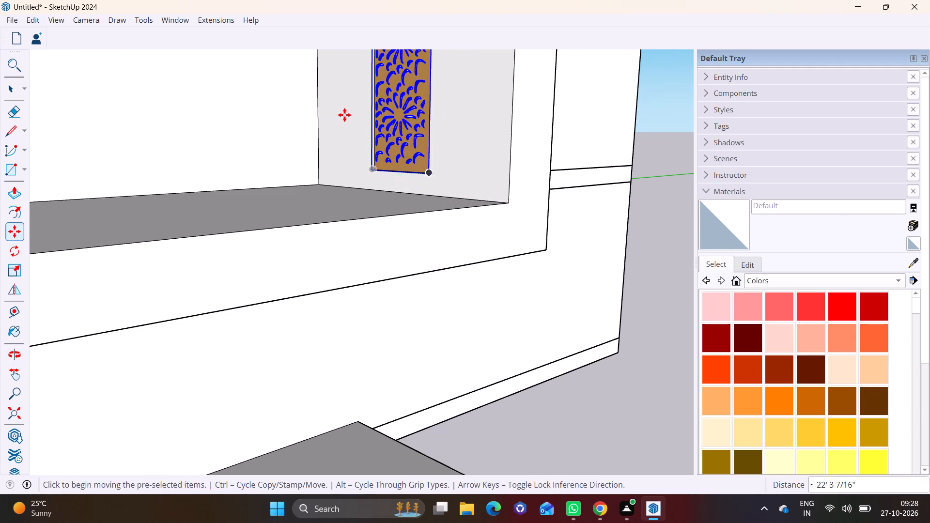
{"action": "scroll", "coordinate": [345, 118], "scroll_direction": "down", "scroll_amount": 3}
{"action": "key", "text": "space"}
{"action": "scroll", "coordinate": [201, 137], "scroll_direction": "down", "scroll_amount": 7}
{"action": "middle_click_drag", "start_coordinate": [181, 129], "coordinate": [258, 344], "text": "shift"}
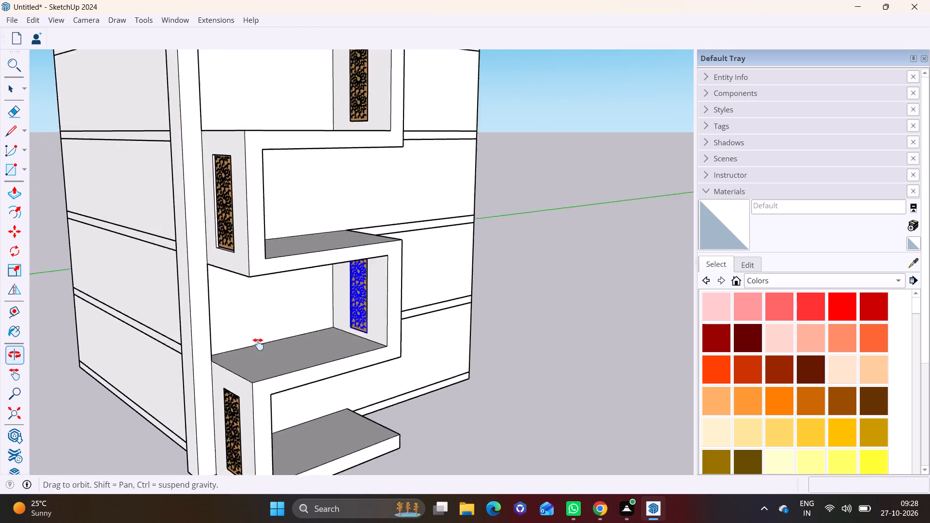
Scale the third-storey panel's width by about 1.17 and stretch its height down to fill its opening.
{"action": "middle_click_drag", "start_coordinate": [258, 344], "coordinate": [279, 366], "text": "shift"}
{"action": "scroll", "coordinate": [245, 229], "scroll_direction": "up", "scroll_amount": 8}
{"action": "middle_click_drag", "start_coordinate": [271, 264], "coordinate": [343, 269], "text": "shift"}
{"action": "middle_click_drag", "start_coordinate": [332, 290], "coordinate": [382, 301]}
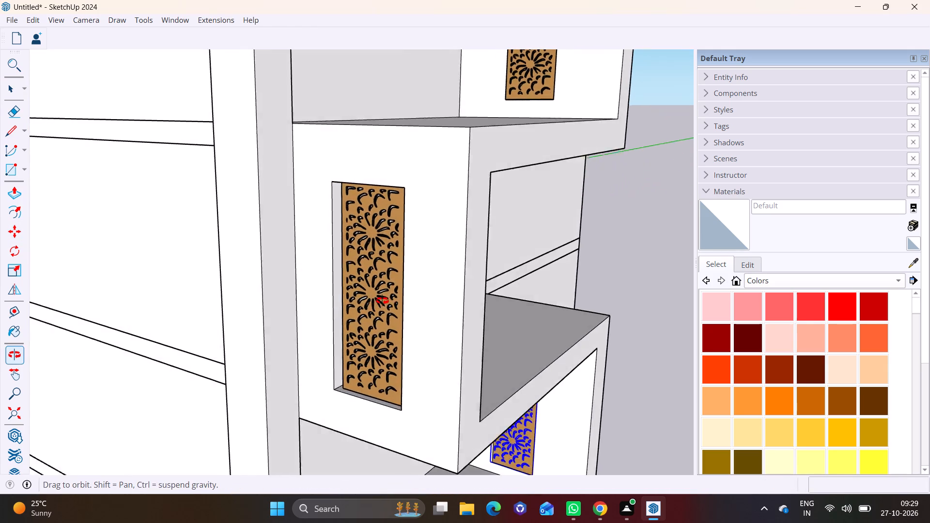
{"action": "middle_click_drag", "start_coordinate": [382, 301], "coordinate": [481, 294]}
{"action": "left_click", "coordinate": [461, 303]}
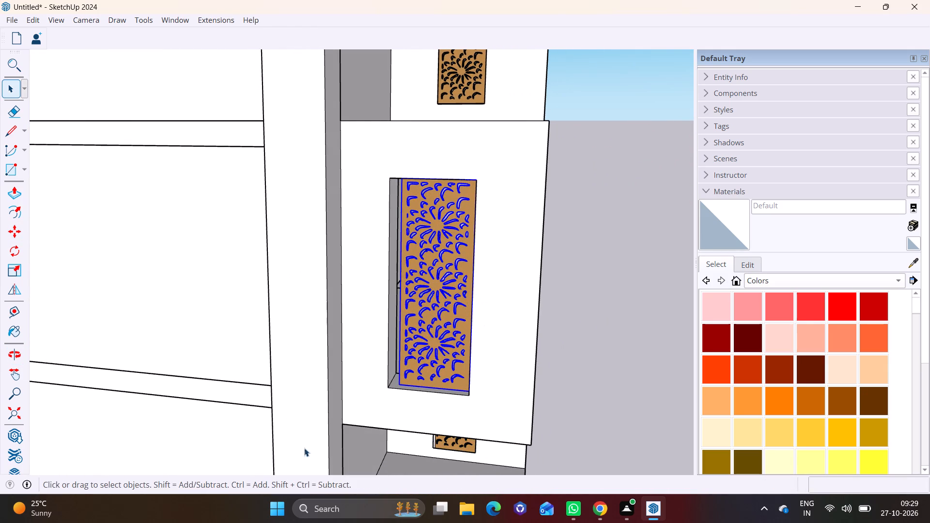
{"action": "left_click", "coordinate": [18, 264]}
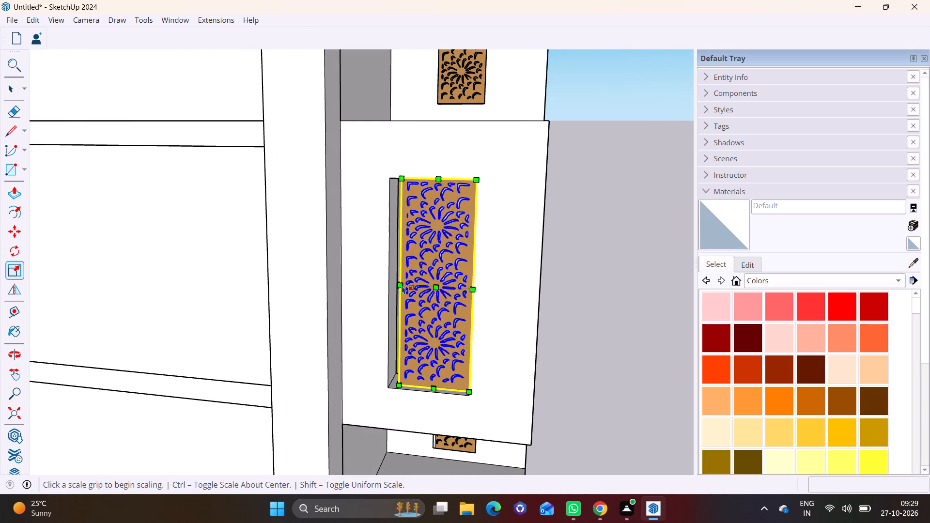
{"action": "left_click", "coordinate": [402, 286]}
{"action": "left_click", "coordinate": [390, 284]}
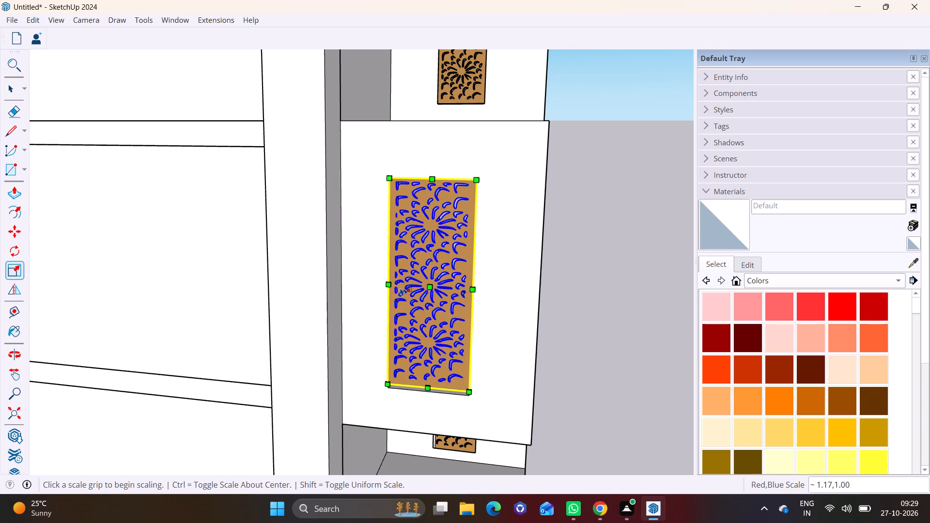
{"action": "left_click", "coordinate": [425, 385]}
{"action": "left_click", "coordinate": [427, 389]}
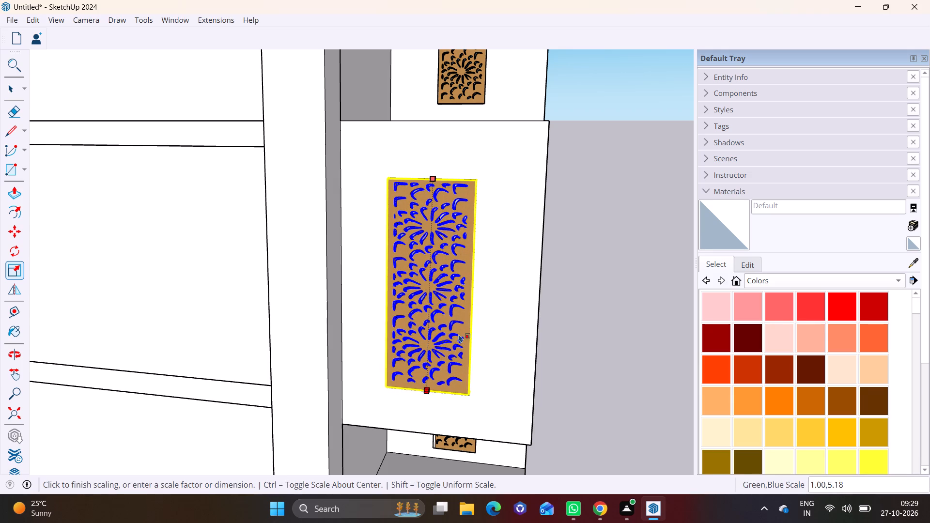
{"action": "key", "text": "space"}
{"action": "left_click", "coordinate": [555, 312]}
Scale the fifth-storey panel's height by about 1.07 and widen it to the side edge of its opening.
{"action": "scroll", "coordinate": [490, 310], "scroll_direction": "down", "scroll_amount": 13}
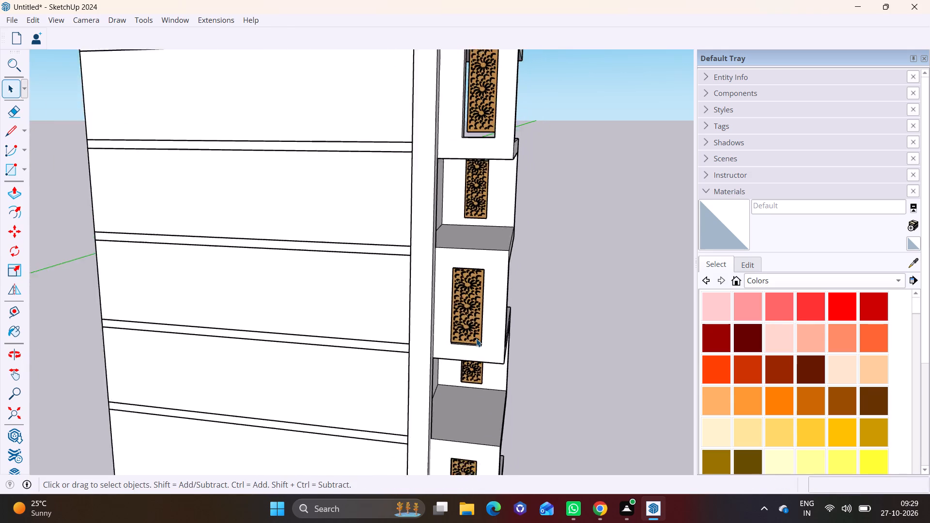
{"action": "scroll", "coordinate": [476, 338], "scroll_direction": "down", "scroll_amount": 1}
{"action": "middle_click_drag", "start_coordinate": [476, 338], "coordinate": [425, 297]}
{"action": "middle_click_drag", "start_coordinate": [460, 234], "coordinate": [435, 408], "text": "shift"}
{"action": "scroll", "coordinate": [439, 313], "scroll_direction": "up", "scroll_amount": 4}
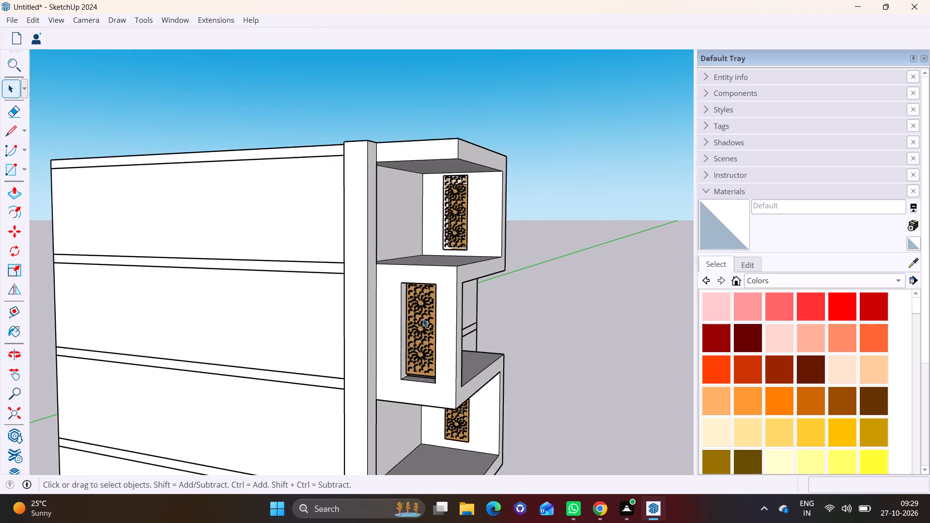
{"action": "scroll", "coordinate": [423, 319], "scroll_direction": "up", "scroll_amount": 6}
{"action": "middle_click_drag", "start_coordinate": [437, 325], "coordinate": [489, 330]}
{"action": "middle_click_drag", "start_coordinate": [510, 340], "coordinate": [496, 261], "text": "shift"}
{"action": "left_click", "coordinate": [459, 275]}
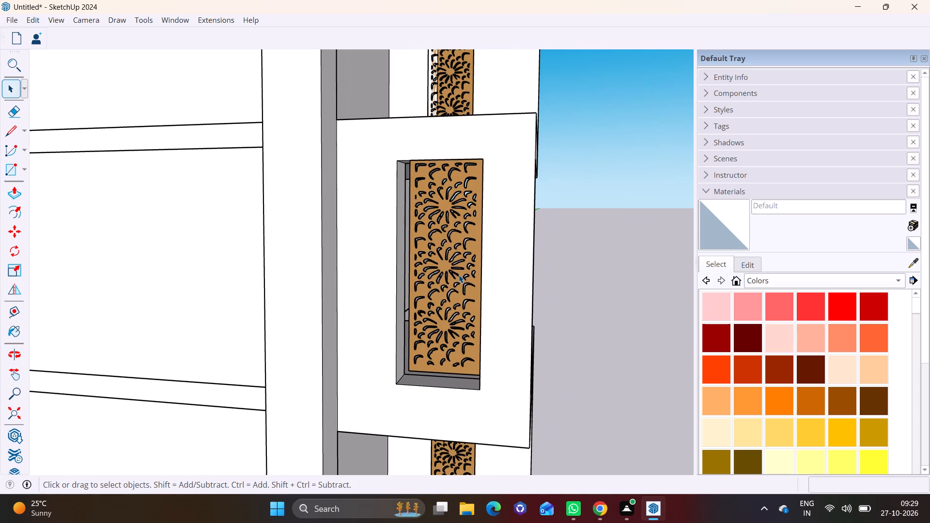
{"action": "left_click", "coordinate": [14, 267]}
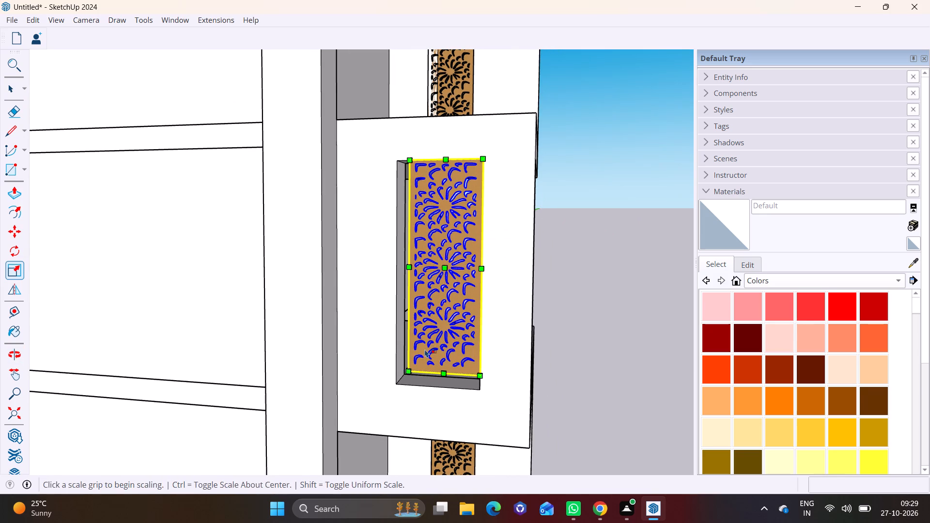
{"action": "left_click", "coordinate": [445, 373]}
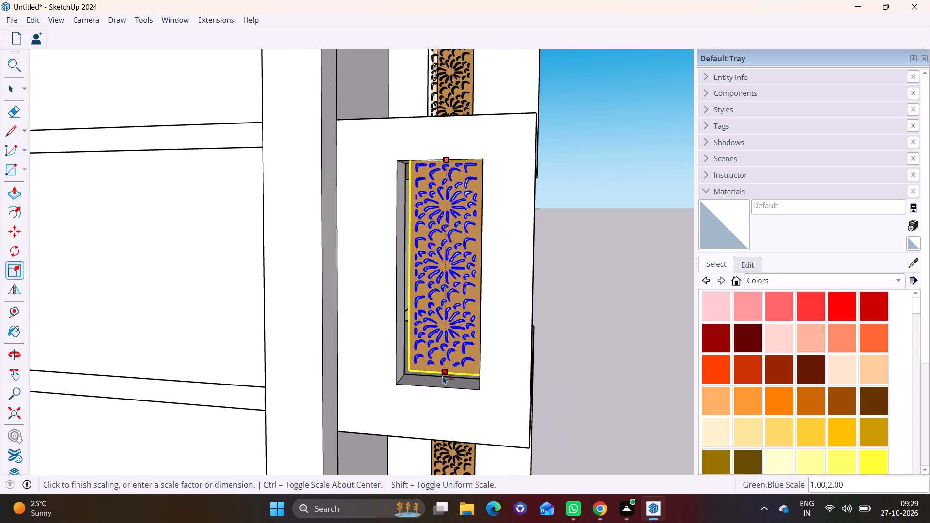
{"action": "left_click", "coordinate": [441, 386]}
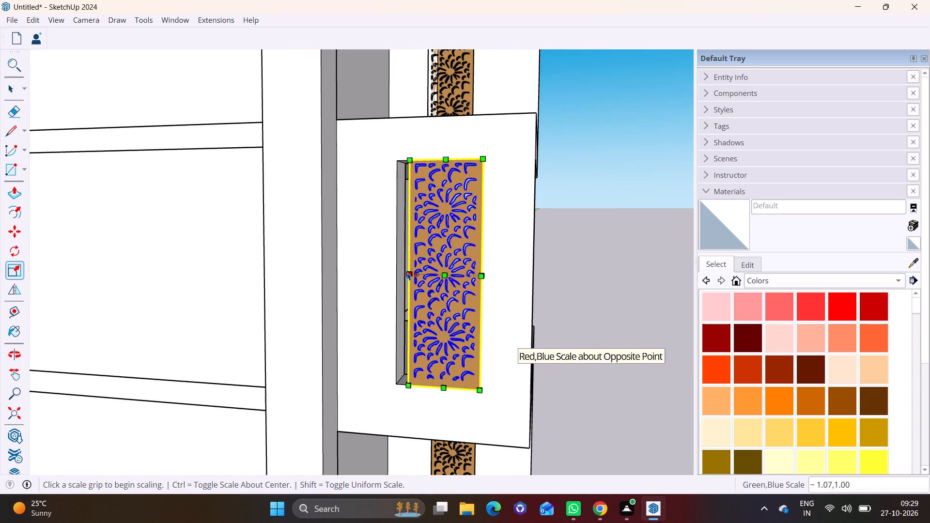
{"action": "left_click", "coordinate": [407, 272]}
{"action": "left_click", "coordinate": [400, 272]}
Scale the sixth-storey panel uniformly to about 0.87, and scale its width by about 0.90 to match its opening.
{"action": "scroll", "coordinate": [409, 308], "scroll_direction": "down", "scroll_amount": 8}
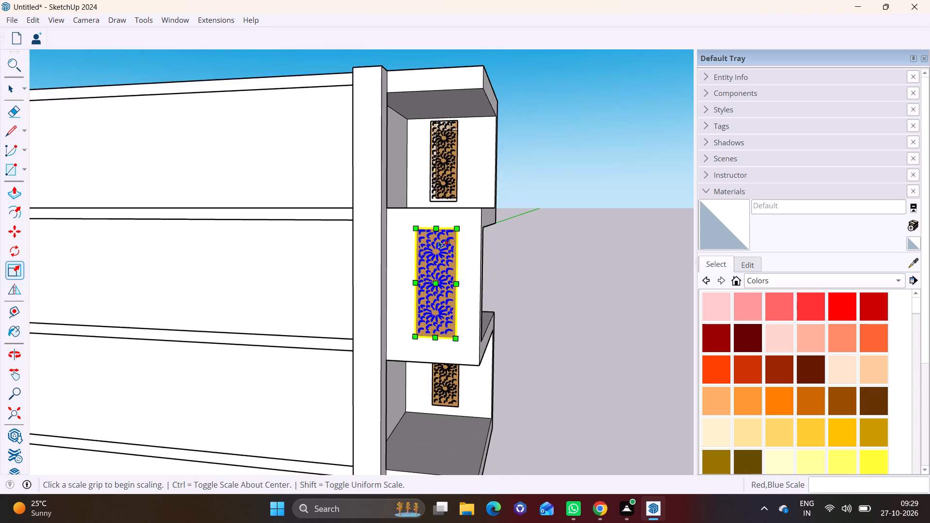
{"action": "middle_click_drag", "start_coordinate": [429, 174], "coordinate": [426, 340], "text": "shift"}
{"action": "scroll", "coordinate": [479, 362], "scroll_direction": "up", "scroll_amount": 14}
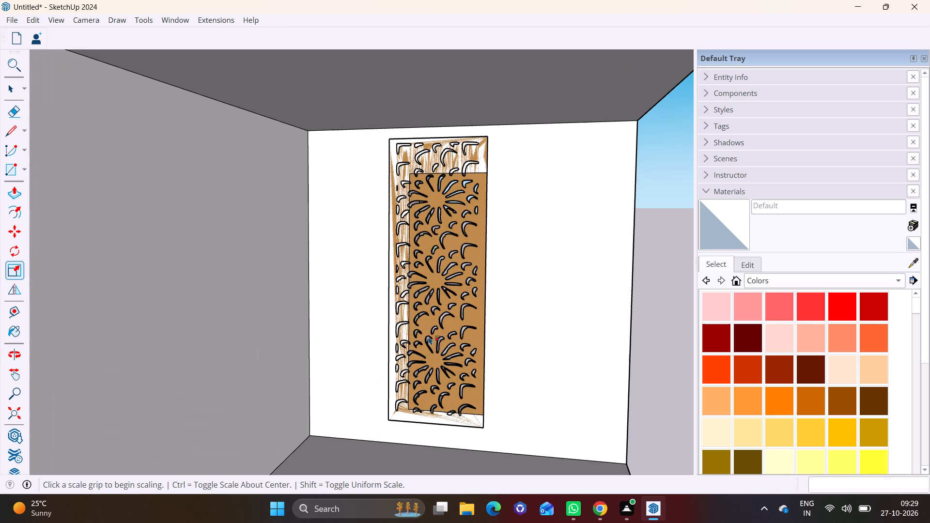
{"action": "key", "text": "space"}
{"action": "left_click", "coordinate": [442, 331]}
{"action": "scroll", "coordinate": [455, 330], "scroll_direction": "up", "scroll_amount": 1}
{"action": "middle_click_drag", "start_coordinate": [455, 330], "coordinate": [348, 323]}
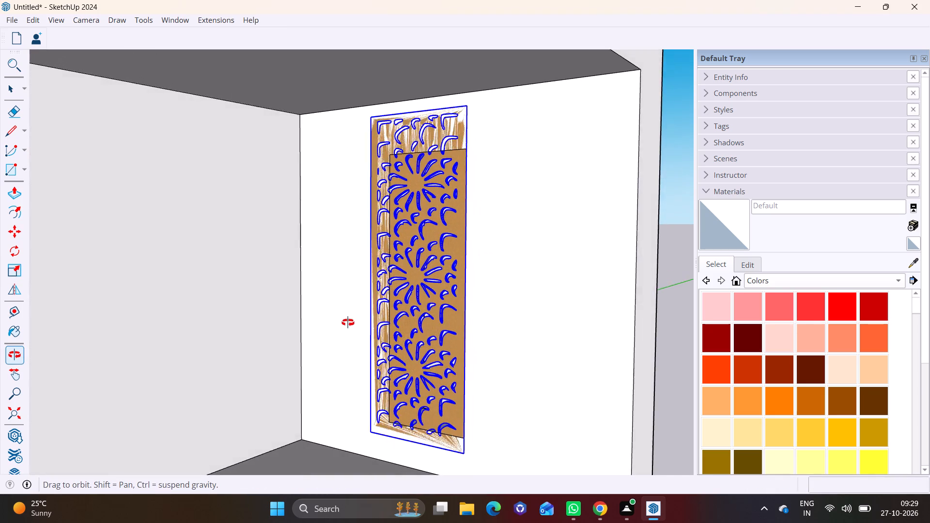
{"action": "middle_click_drag", "start_coordinate": [348, 323], "coordinate": [393, 324]}
{"action": "scroll", "coordinate": [419, 322], "scroll_direction": "down", "scroll_amount": 2}
{"action": "left_click", "coordinate": [421, 323]}
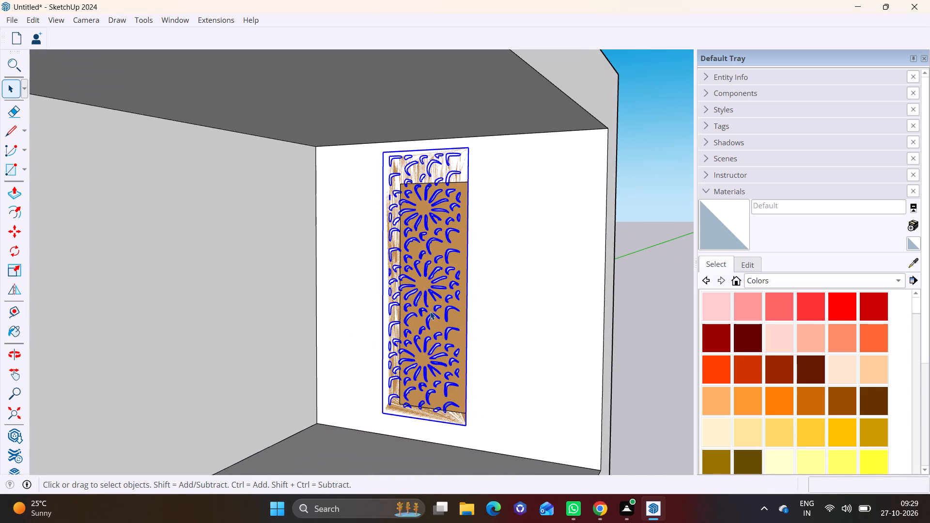
{"action": "left_click", "coordinate": [19, 274]}
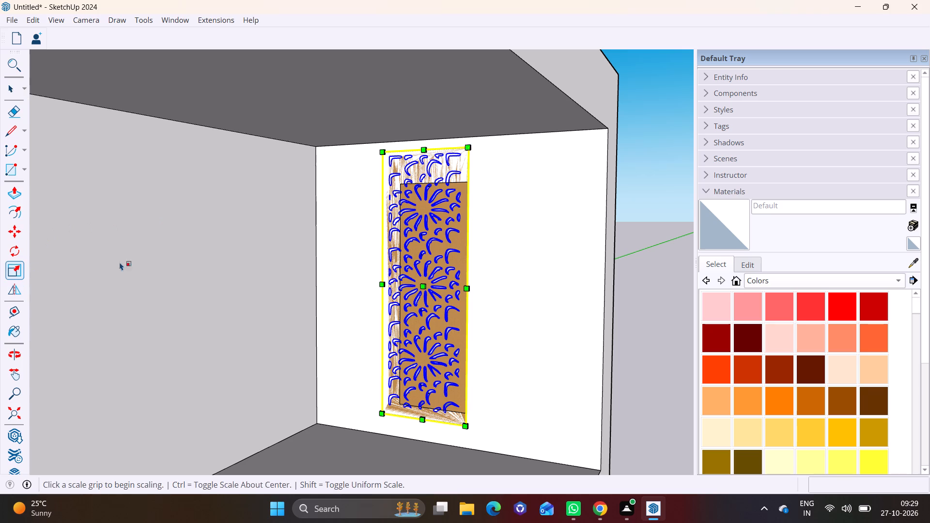
{"action": "left_click", "coordinate": [386, 150]}
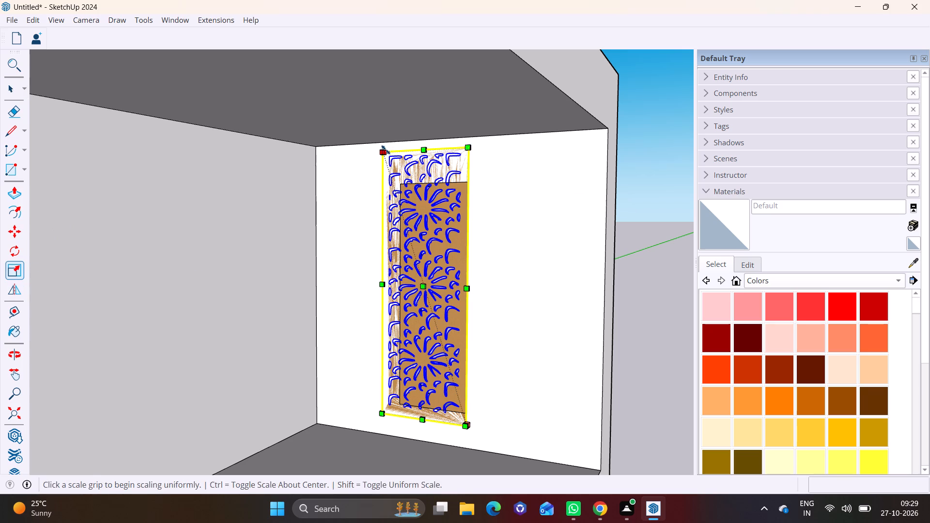
{"action": "left_click", "coordinate": [422, 185]}
{"action": "left_click", "coordinate": [392, 300]}
{"action": "left_click", "coordinate": [403, 298]}
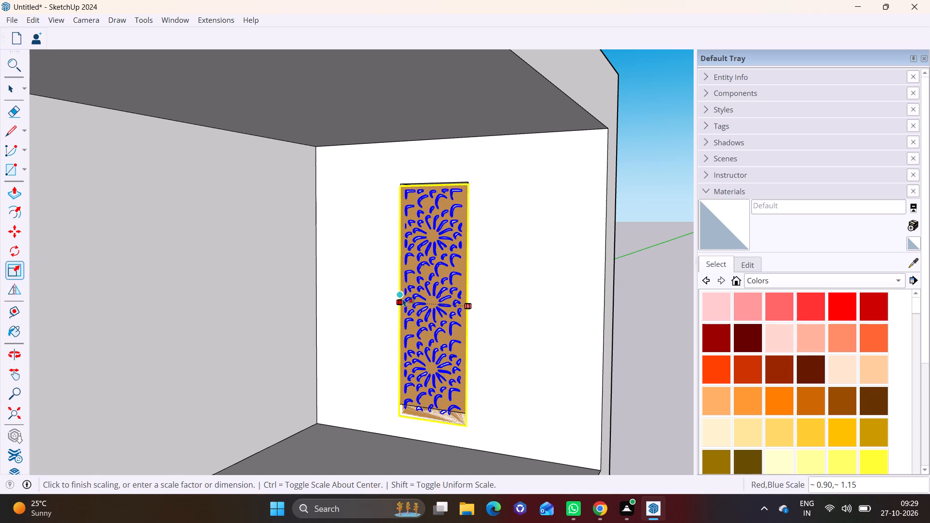
Move the sixth-storey panel by its bottom corner about 4 5/8" up to the opening's bottom corner.
{"action": "key", "text": "m"}
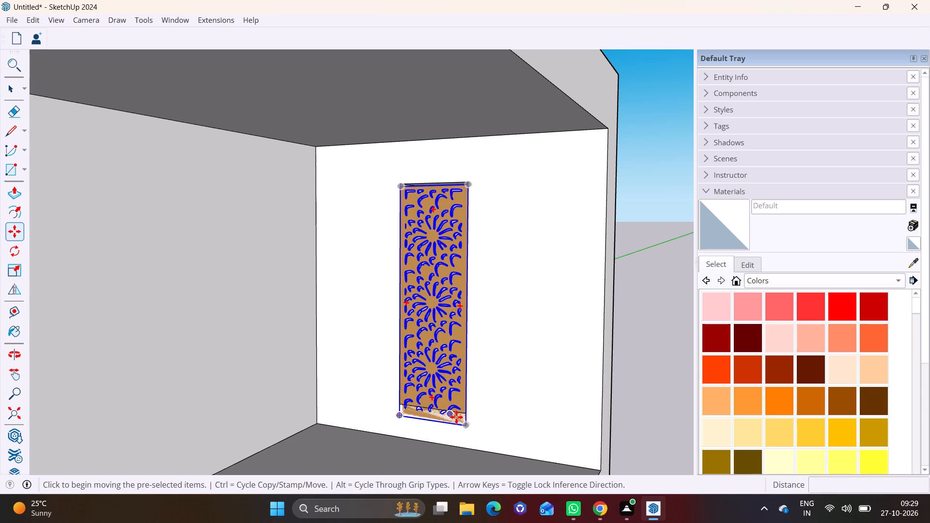
{"action": "left_click", "coordinate": [464, 421]}
{"action": "left_click", "coordinate": [467, 414]}
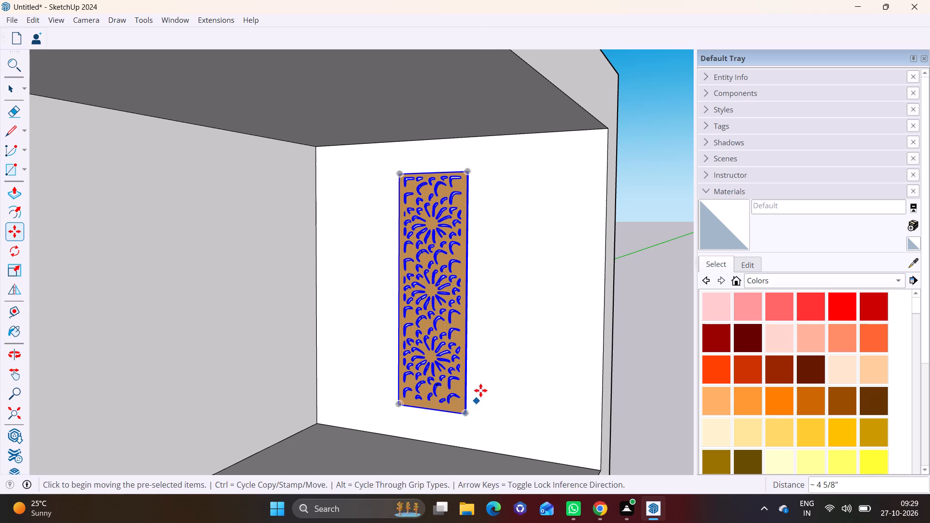
Scale the fourth-storey panel's height by about 0.88 down to the top edge of its opening.
{"action": "scroll", "coordinate": [480, 390], "scroll_direction": "down", "scroll_amount": 12}
{"action": "middle_click_drag", "start_coordinate": [499, 414], "coordinate": [483, 215], "text": "shift"}
{"action": "middle_click_drag", "start_coordinate": [482, 375], "coordinate": [455, 261], "text": "shift"}
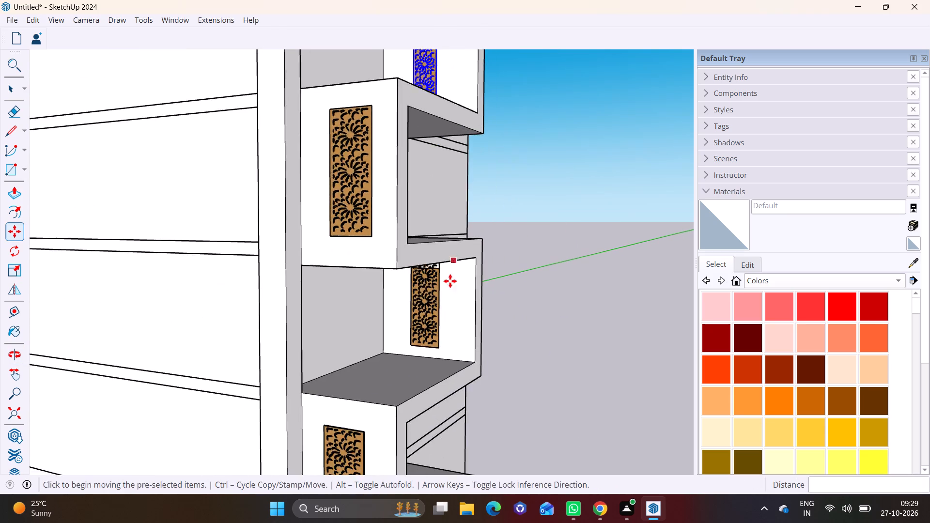
{"action": "scroll", "coordinate": [443, 339], "scroll_direction": "up", "scroll_amount": 7}
{"action": "middle_click_drag", "start_coordinate": [449, 294], "coordinate": [445, 341], "text": "shift"}
{"action": "scroll", "coordinate": [428, 303], "scroll_direction": "up", "scroll_amount": 7}
{"action": "key", "text": "space"}
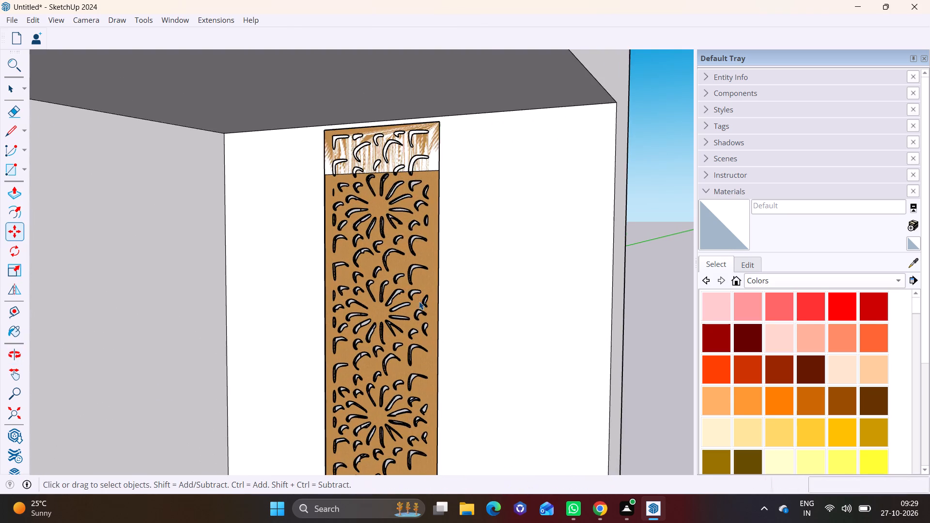
{"action": "left_click", "coordinate": [415, 298]}
{"action": "left_click", "coordinate": [11, 270]}
{"action": "double_click", "coordinate": [375, 128]}
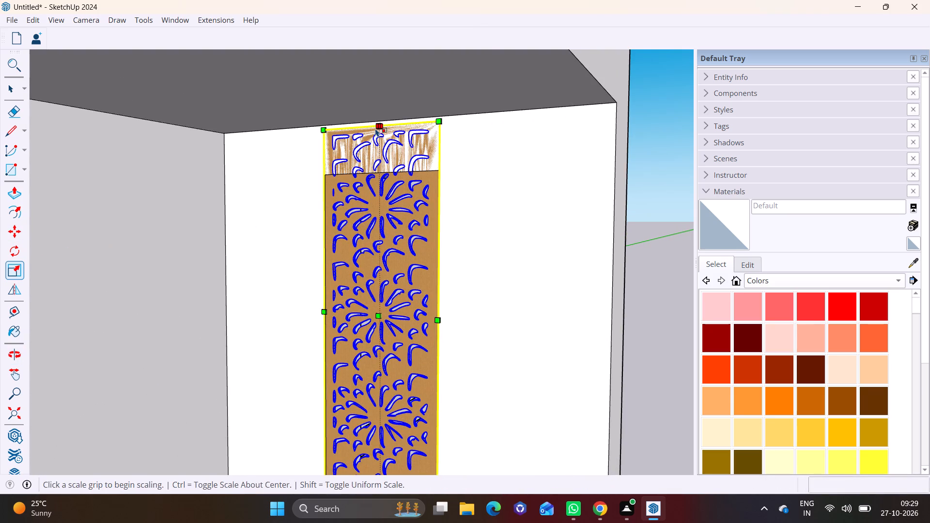
{"action": "left_click", "coordinate": [381, 174]}
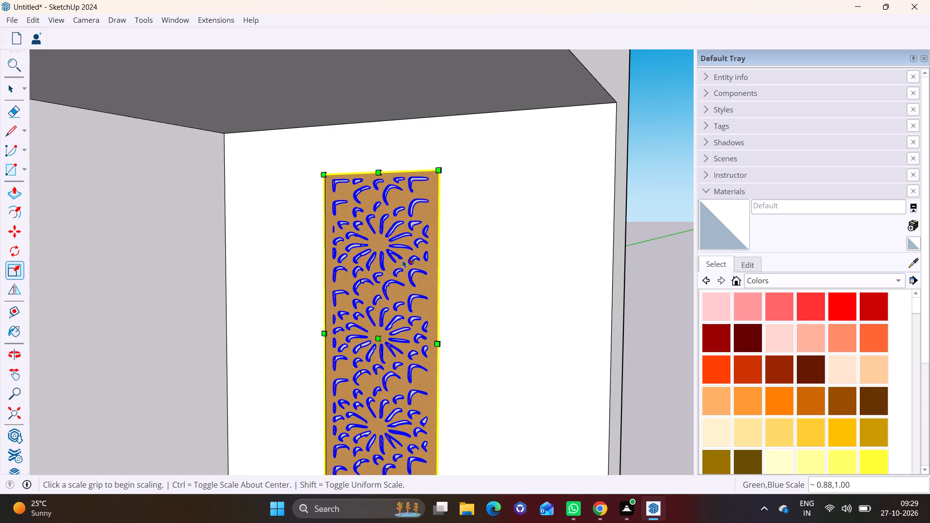
{"action": "scroll", "coordinate": [408, 306], "scroll_direction": "down", "scroll_amount": 5}
{"action": "middle_click_drag", "start_coordinate": [412, 346], "coordinate": [417, 189], "text": "shift"}
{"action": "key", "text": "space"}
{"action": "left_click", "coordinate": [489, 239]}
Scale the second-storey panel's height by about 0.97 and its width by about 0.95 to fit its opening.
{"action": "scroll", "coordinate": [444, 310], "scroll_direction": "down", "scroll_amount": 2}
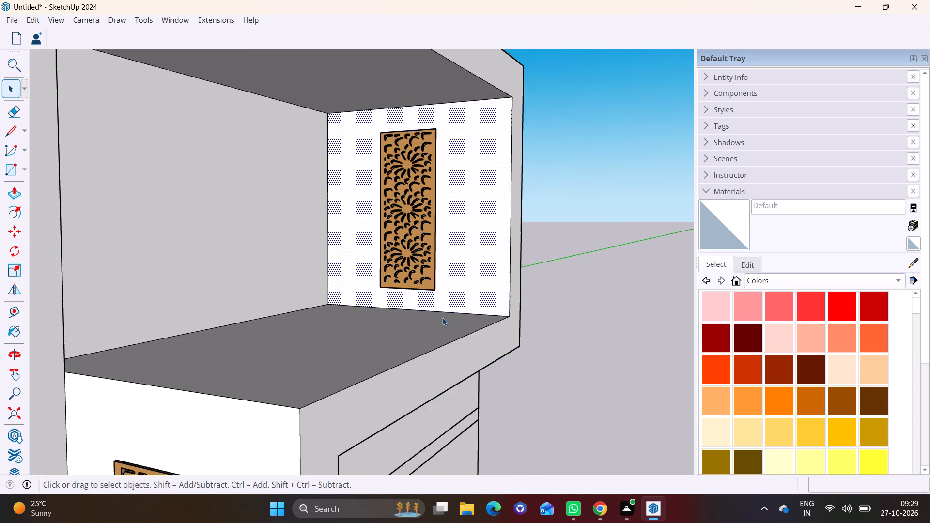
{"action": "scroll", "coordinate": [442, 317], "scroll_direction": "down", "scroll_amount": 4}
{"action": "middle_click_drag", "start_coordinate": [439, 369], "coordinate": [410, 135], "text": "shift"}
{"action": "middle_click_drag", "start_coordinate": [435, 309], "coordinate": [417, 128], "text": "shift"}
{"action": "scroll", "coordinate": [378, 186], "scroll_direction": "up", "scroll_amount": 2}
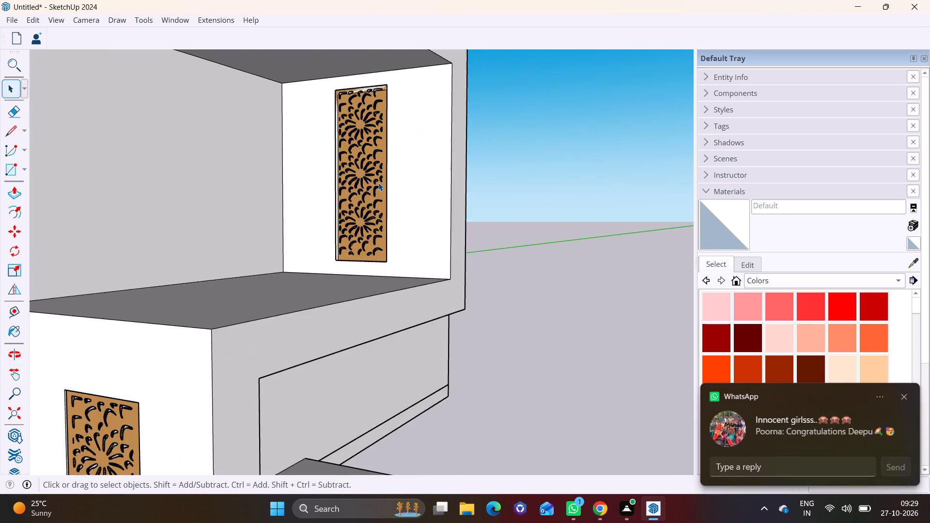
{"action": "scroll", "coordinate": [378, 183], "scroll_direction": "up", "scroll_amount": 2}
{"action": "middle_click_drag", "start_coordinate": [377, 162], "coordinate": [382, 188], "text": "shift"}
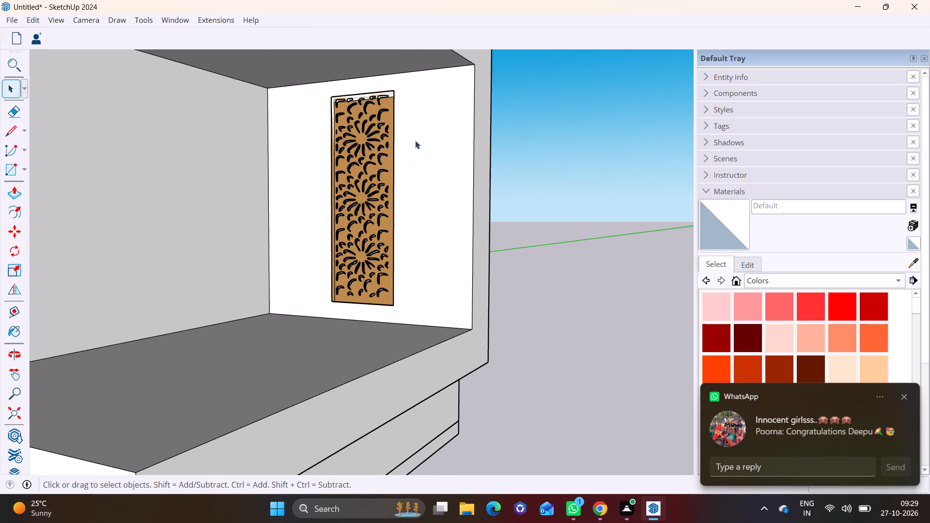
{"action": "left_click", "coordinate": [366, 155]}
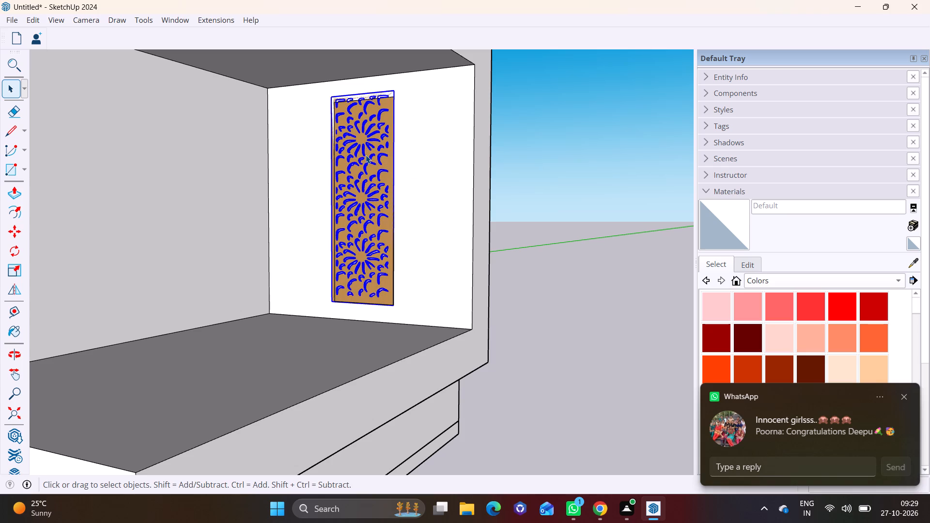
{"action": "middle_click_drag", "start_coordinate": [367, 149], "coordinate": [395, 230], "text": "shift"}
{"action": "key", "text": "m"}
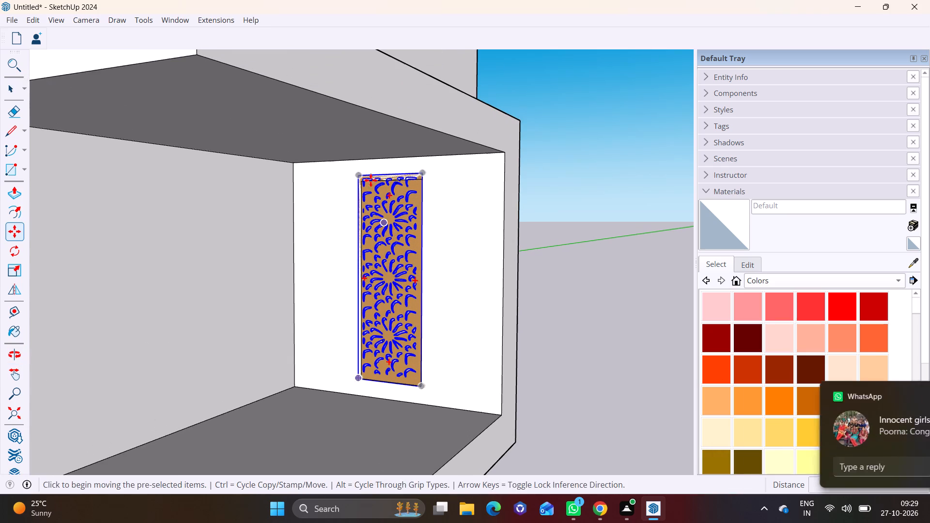
{"action": "scroll", "coordinate": [386, 165], "scroll_direction": "up", "scroll_amount": 3}
{"action": "scroll", "coordinate": [393, 191], "scroll_direction": "down", "scroll_amount": 2}
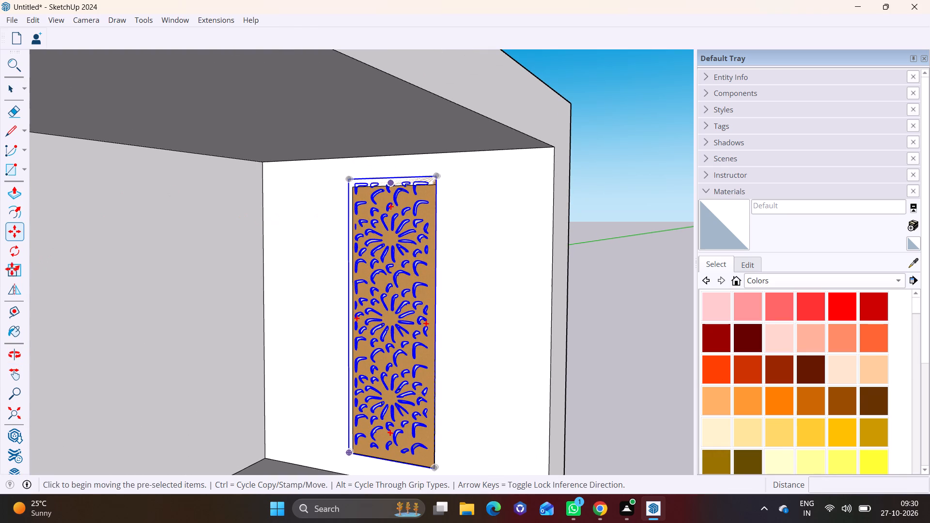
{"action": "left_click", "coordinate": [12, 269]}
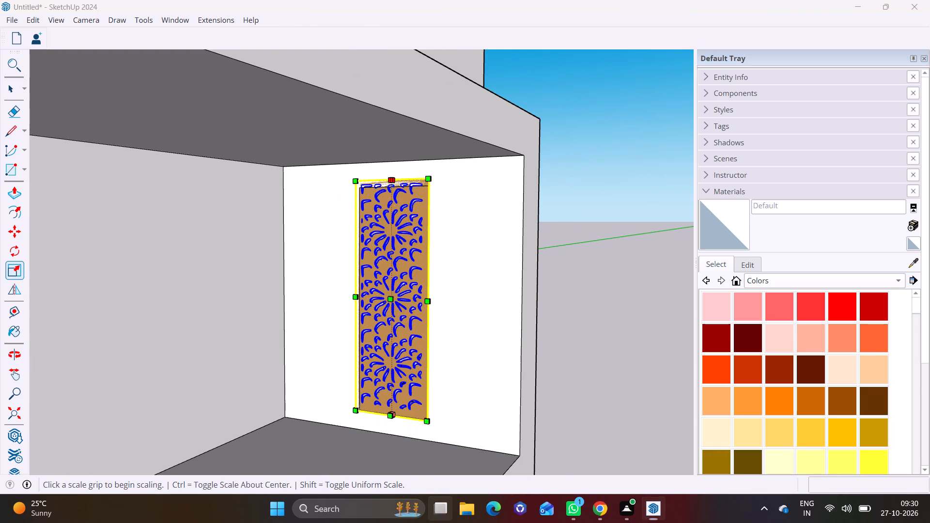
{"action": "left_click", "coordinate": [391, 181]}
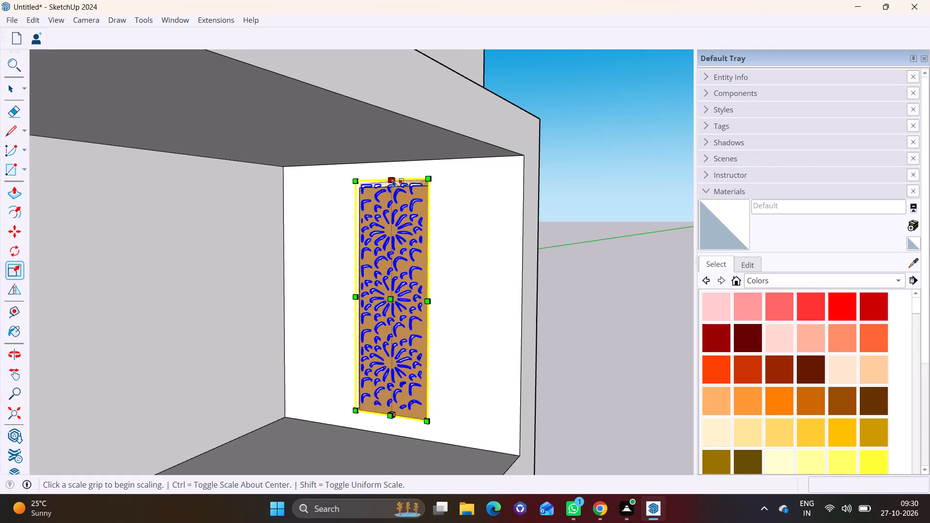
{"action": "left_click", "coordinate": [391, 177]}
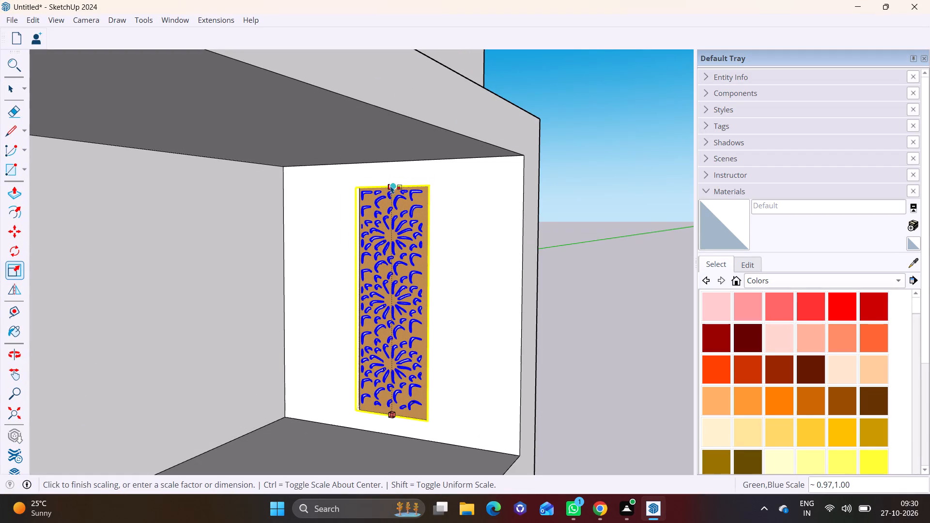
{"action": "left_click", "coordinate": [390, 187]}
{"action": "left_click", "coordinate": [355, 300]}
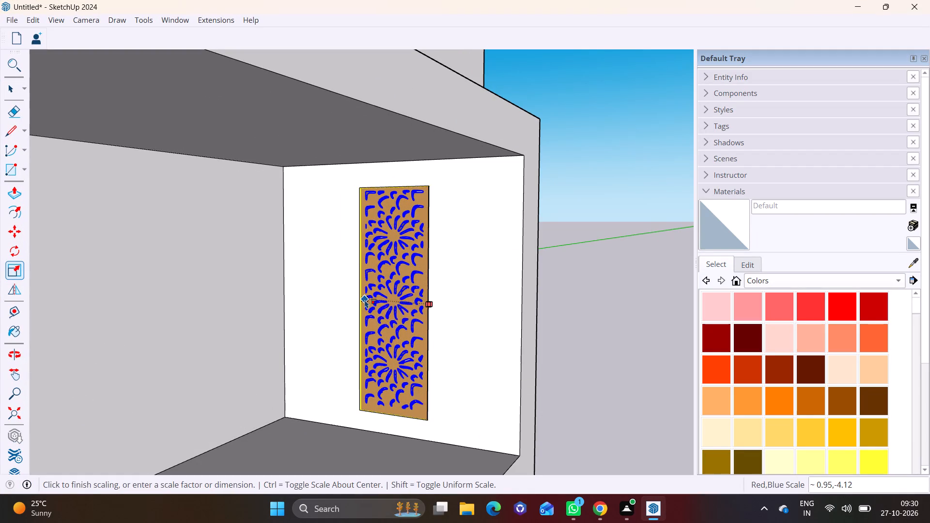
{"action": "left_click", "coordinate": [365, 300]}
{"action": "key", "text": "space"}
{"action": "left_click", "coordinate": [575, 327]}
{"action": "scroll", "coordinate": [418, 292], "scroll_direction": "down", "scroll_amount": 6}
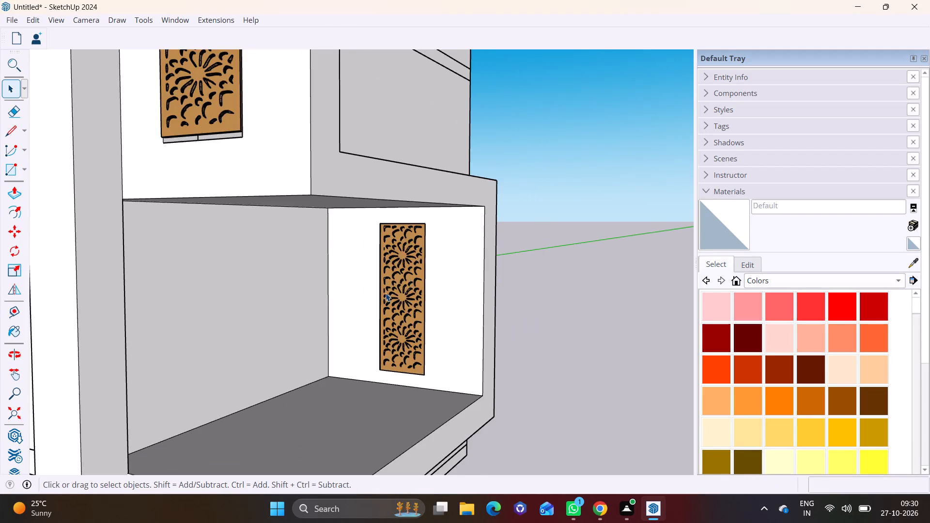
Inspect the whole tower from several angles, checking the CNC-cut panels in the zigzag frame's openings on all six storeys.
{"action": "scroll", "coordinate": [386, 293], "scroll_direction": "down", "scroll_amount": 10}
{"action": "middle_click_drag", "start_coordinate": [384, 275], "coordinate": [367, 345], "text": "shift"}
{"action": "scroll", "coordinate": [348, 313], "scroll_direction": "down", "scroll_amount": 4}
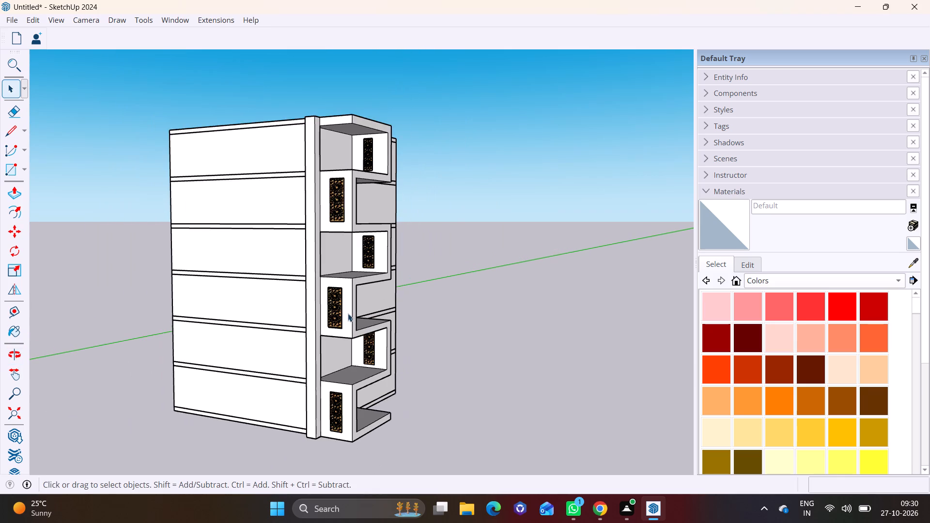
{"action": "scroll", "coordinate": [348, 313], "scroll_direction": "down", "scroll_amount": 2}
{"action": "middle_click_drag", "start_coordinate": [335, 317], "coordinate": [213, 295]}
{"action": "scroll", "coordinate": [444, 261], "scroll_direction": "up", "scroll_amount": 3}
{"action": "scroll", "coordinate": [370, 304], "scroll_direction": "up", "scroll_amount": 3}
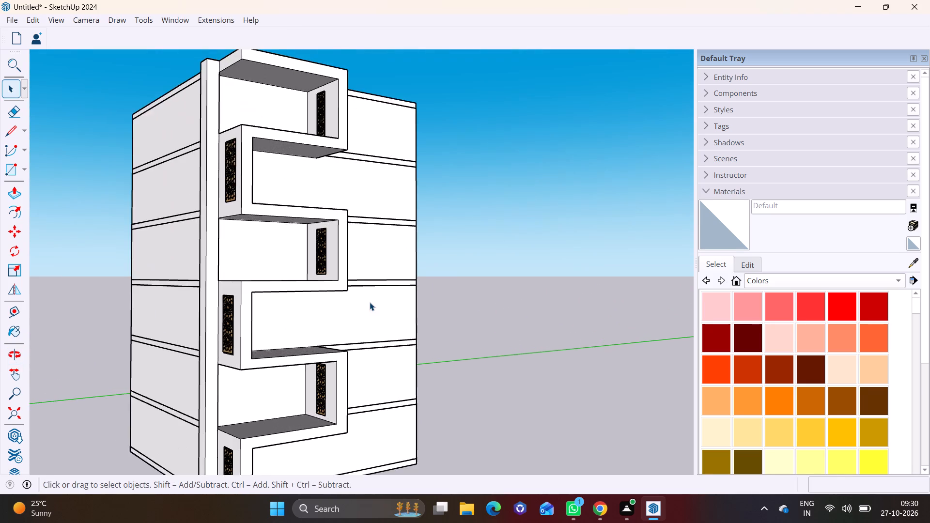
{"action": "middle_click_drag", "start_coordinate": [370, 304], "coordinate": [315, 216], "text": "shift"}
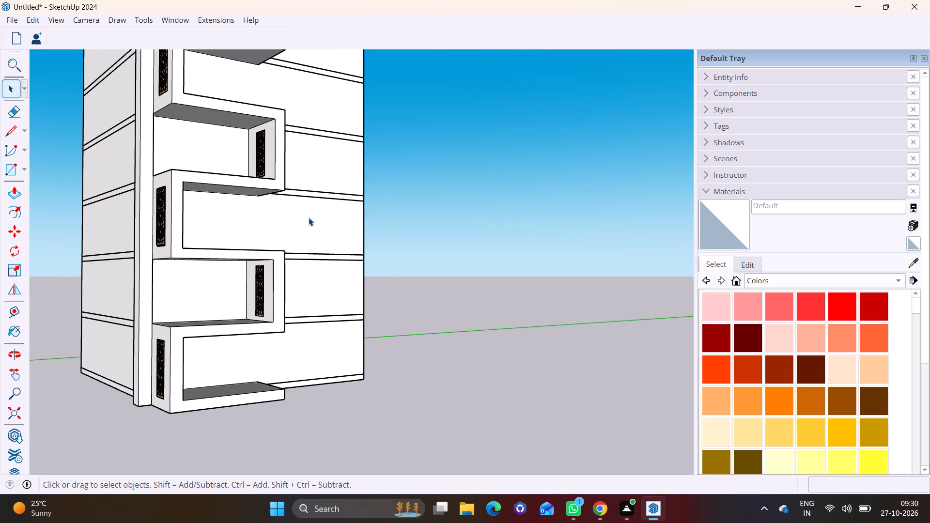
{"action": "scroll", "coordinate": [307, 221], "scroll_direction": "down", "scroll_amount": 2}
{"action": "scroll", "coordinate": [272, 262], "scroll_direction": "up", "scroll_amount": 1}
{"action": "middle_click_drag", "start_coordinate": [272, 262], "coordinate": [280, 272]}
{"action": "scroll", "coordinate": [290, 242], "scroll_direction": "down", "scroll_amount": 3}
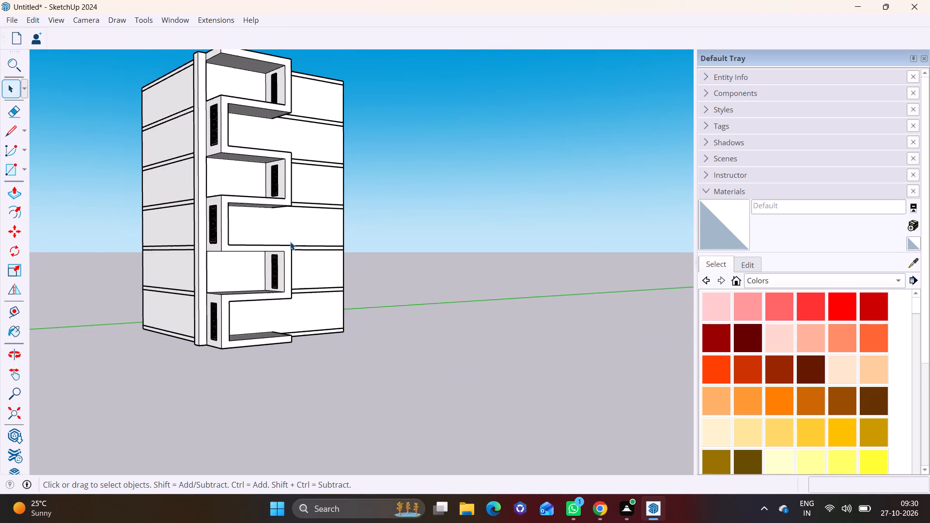
{"action": "scroll", "coordinate": [281, 236], "scroll_direction": "down", "scroll_amount": 1}
{"action": "middle_click_drag", "start_coordinate": [274, 227], "coordinate": [201, 233]}
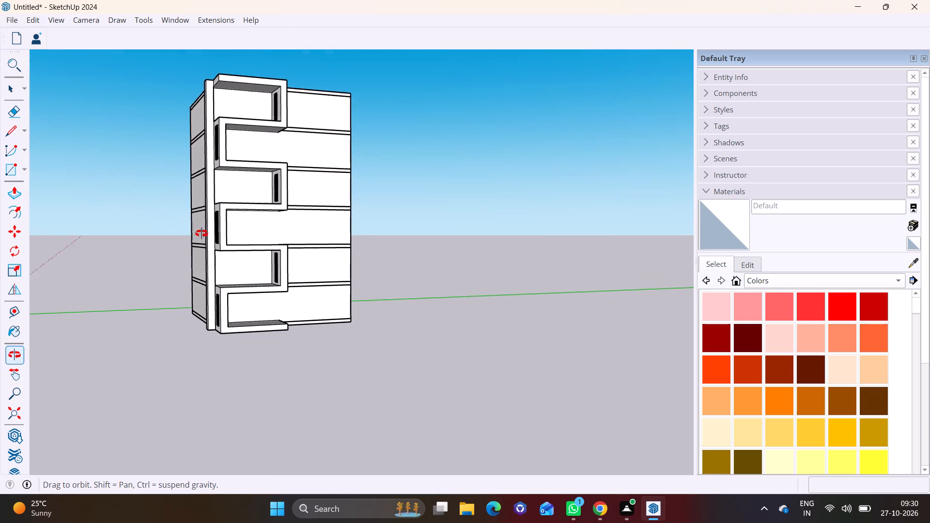
{"action": "middle_click_drag", "start_coordinate": [201, 233], "coordinate": [313, 247]}
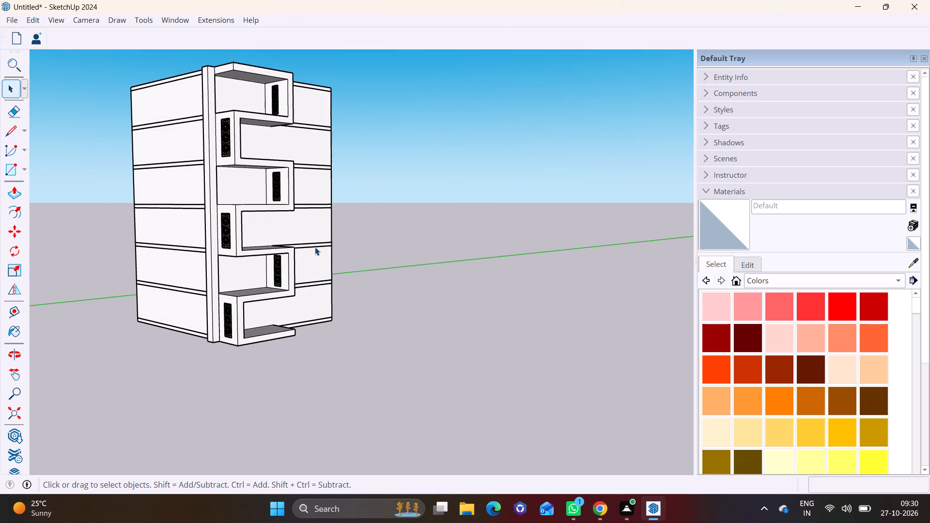
{"action": "scroll", "coordinate": [315, 247], "scroll_direction": "down", "scroll_amount": 2}
{"action": "middle_click_drag", "start_coordinate": [298, 270], "coordinate": [294, 275]}
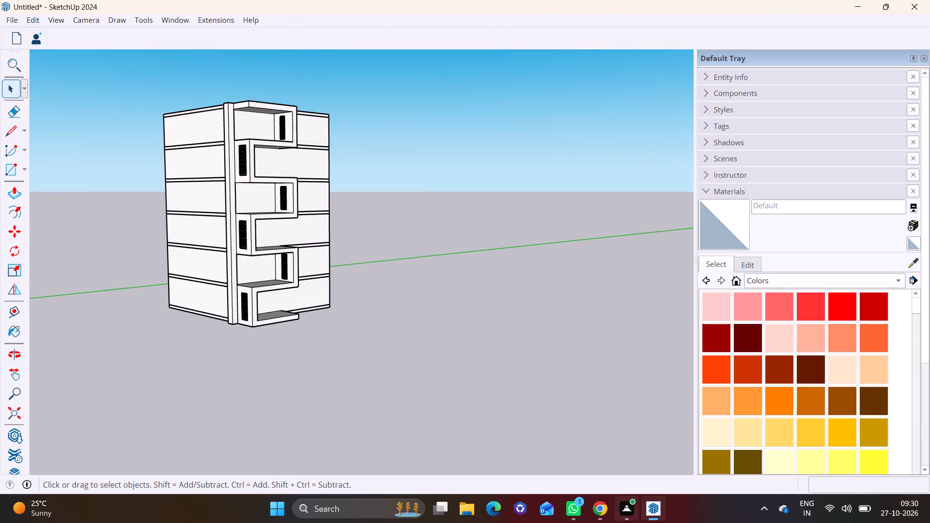
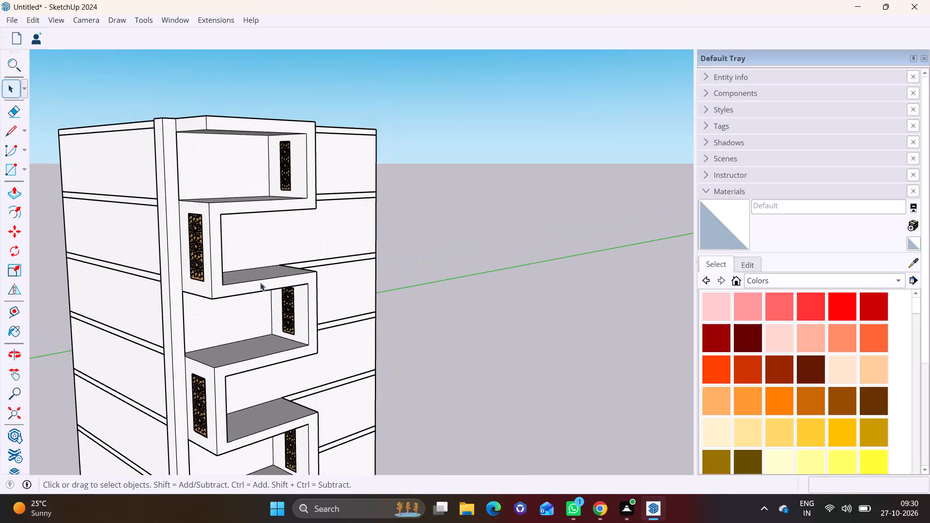
Draw a line about 1' 11 3/8" long across the corner pillar's face, level with the underside of the frame's top band.
{"action": "middle_click_drag", "start_coordinate": [273, 246], "coordinate": [272, 225]}
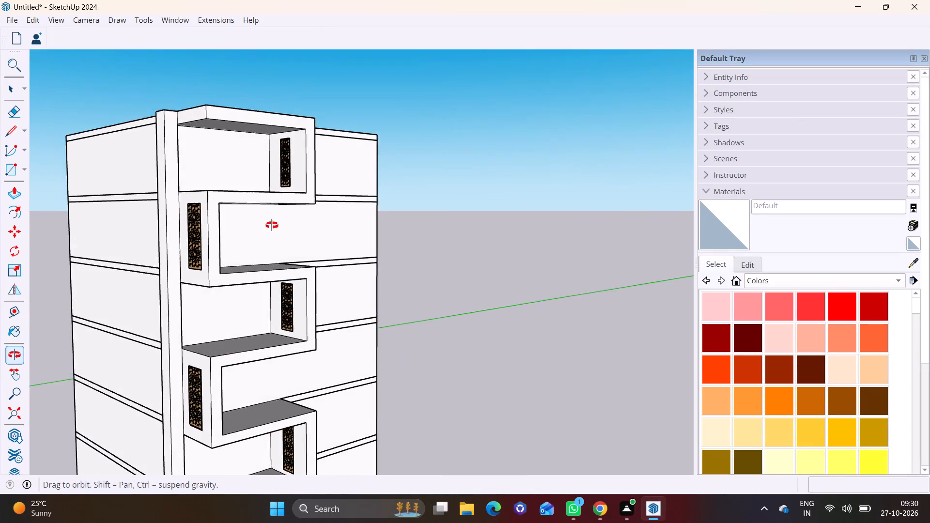
{"action": "middle_click_drag", "start_coordinate": [272, 225], "coordinate": [339, 238]}
{"action": "scroll", "coordinate": [287, 133], "scroll_direction": "up", "scroll_amount": 2}
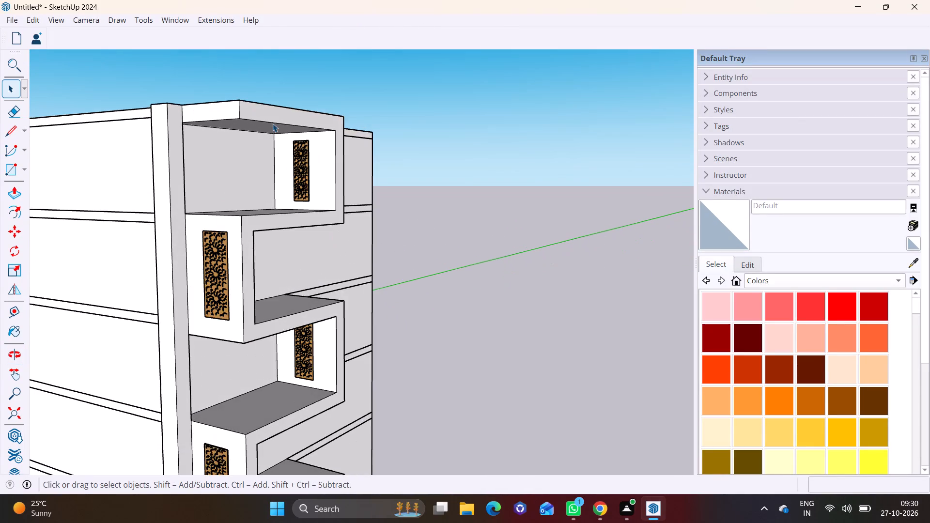
{"action": "scroll", "coordinate": [273, 123], "scroll_direction": "up", "scroll_amount": 2}
{"action": "middle_click_drag", "start_coordinate": [261, 122], "coordinate": [240, 215]}
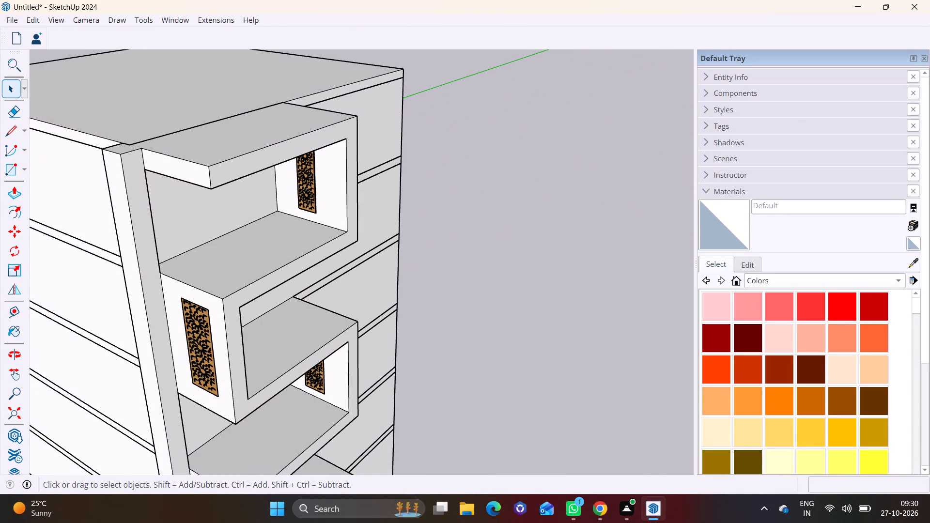
{"action": "left_click", "coordinate": [23, 128]}
{"action": "left_click", "coordinate": [18, 145]}
{"action": "scroll", "coordinate": [154, 156], "scroll_direction": "up", "scroll_amount": 3}
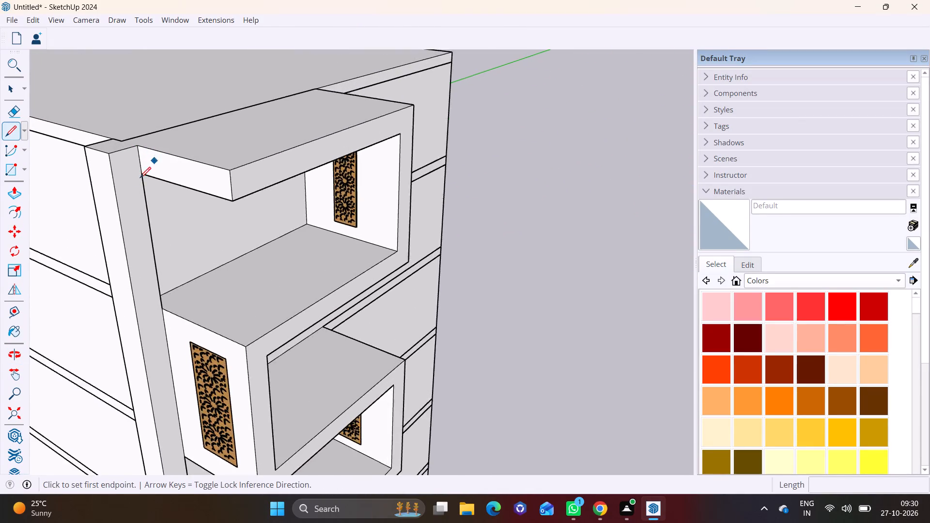
{"action": "scroll", "coordinate": [140, 178], "scroll_direction": "up", "scroll_amount": 3}
{"action": "left_click", "coordinate": [148, 171]}
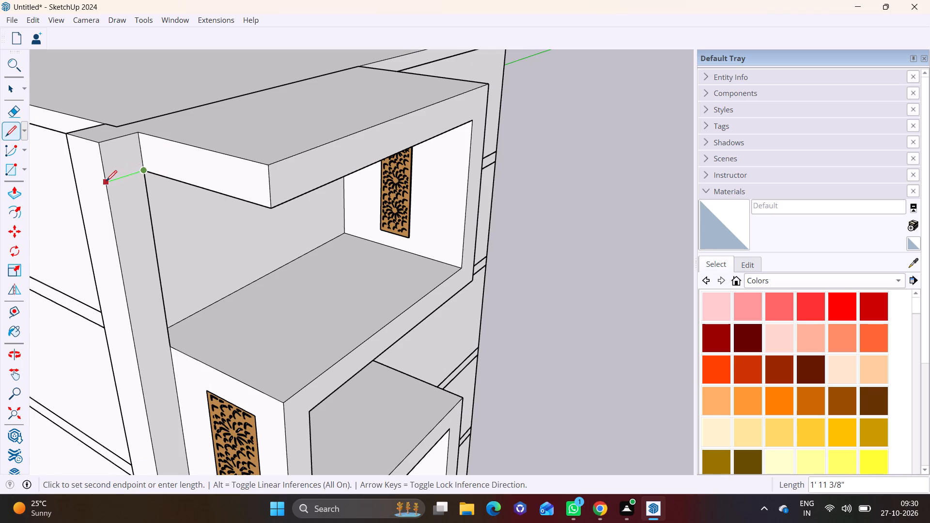
{"action": "left_click", "coordinate": [106, 181]}
Extrude the pillar's top section about 7' 5 5/8" flush with the frame's outer face and delete the seam edge between them.
{"action": "key", "text": "space"}
{"action": "left_click", "coordinate": [130, 167]}
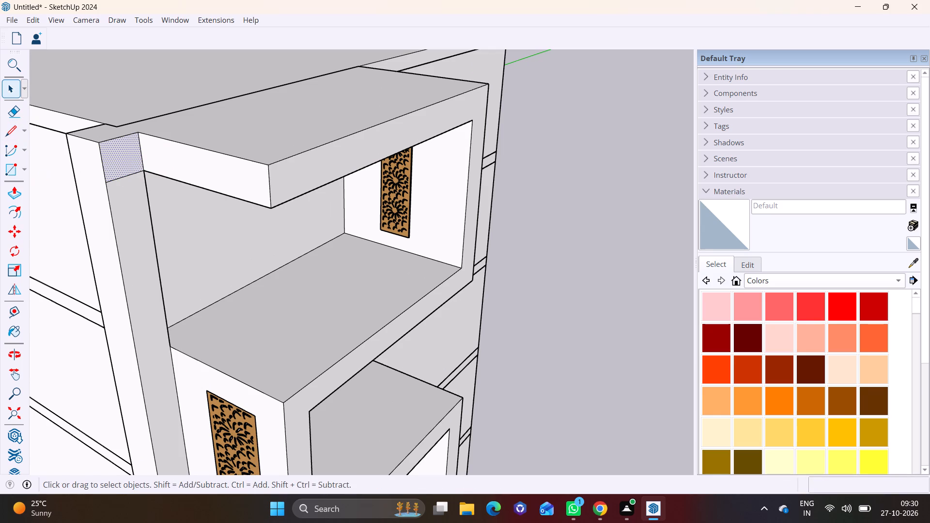
{"action": "left_click_drag", "start_coordinate": [13, 191], "coordinate": [25, 190]}
{"action": "left_click", "coordinate": [129, 154]}
{"action": "left_click", "coordinate": [15, 191]}
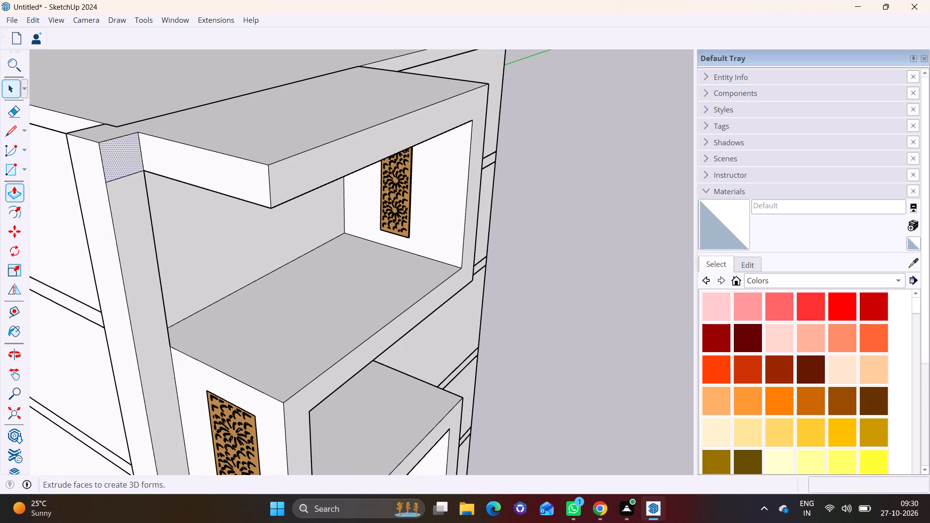
{"action": "left_click", "coordinate": [122, 160]}
{"action": "left_click", "coordinate": [122, 154]}
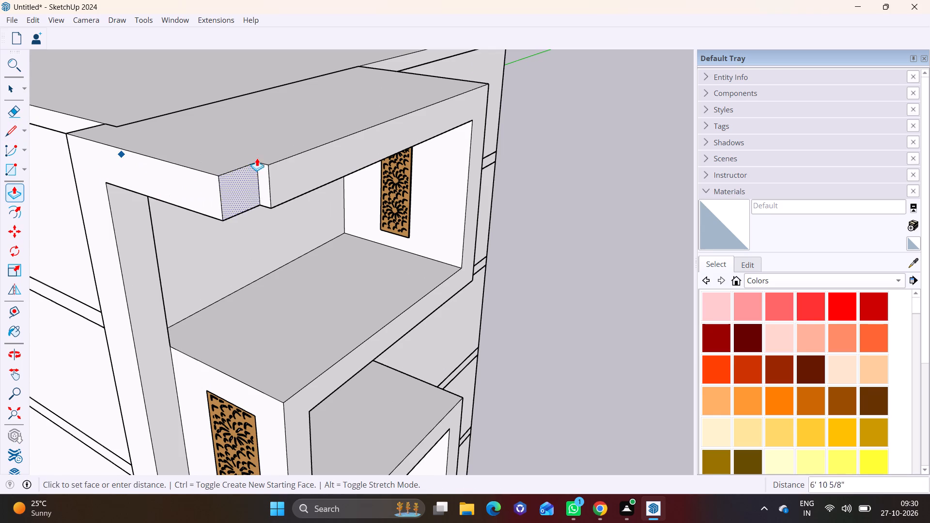
{"action": "left_click", "coordinate": [280, 161]}
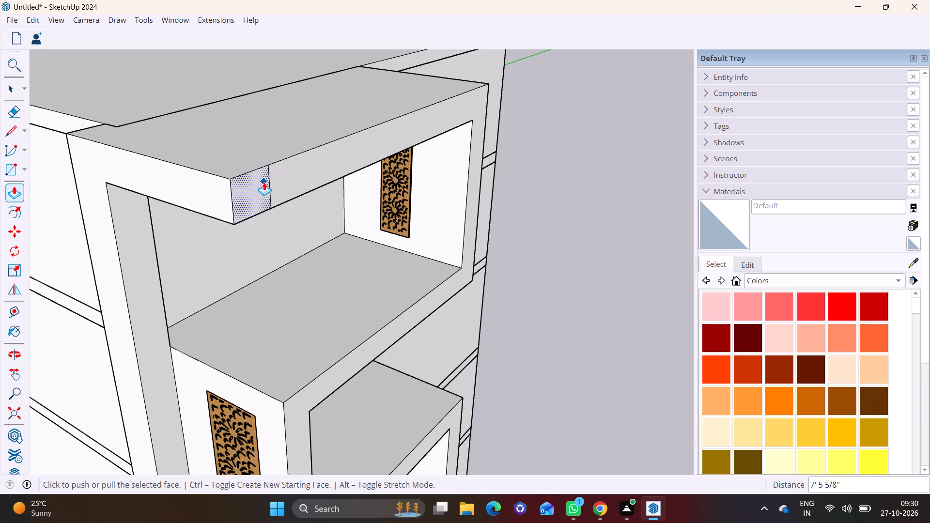
{"action": "key", "text": "space"}
{"action": "left_click", "coordinate": [269, 185]}
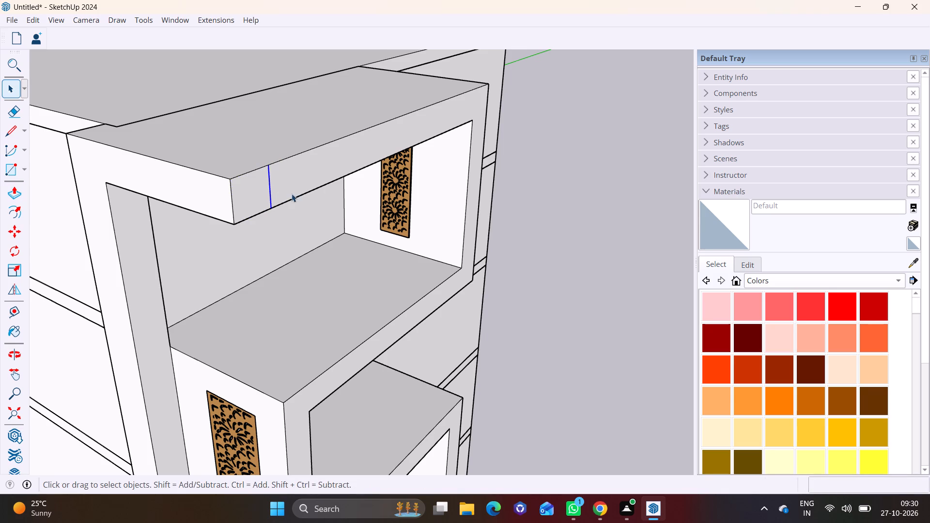
{"action": "key", "text": "Delete"}
Examine the extended top band and the zigzag frame from the sixth storey down to the base.
{"action": "scroll", "coordinate": [303, 211], "scroll_direction": "down", "scroll_amount": 10}
{"action": "middle_click_drag", "start_coordinate": [279, 252], "coordinate": [286, 144]}
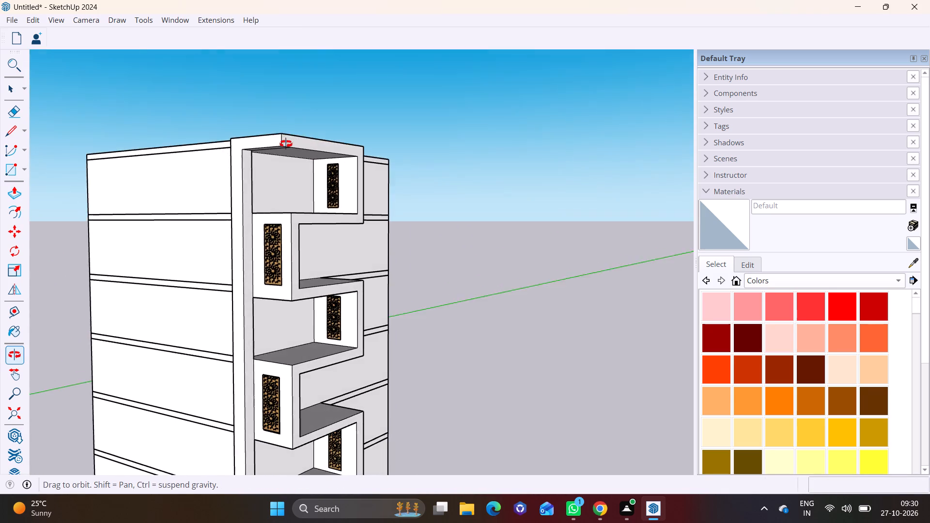
{"action": "middle_click_drag", "start_coordinate": [286, 144], "coordinate": [265, 148]}
{"action": "scroll", "coordinate": [266, 159], "scroll_direction": "down", "scroll_amount": 4}
{"action": "middle_click_drag", "start_coordinate": [278, 170], "coordinate": [280, 136], "text": "shift"}
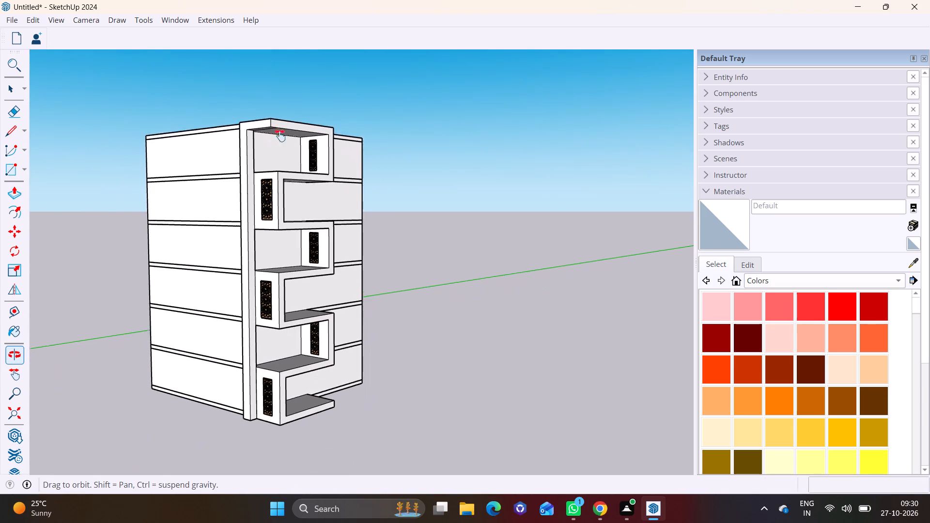
{"action": "middle_click_drag", "start_coordinate": [280, 136], "coordinate": [252, 206], "text": "shift"}
{"action": "scroll", "coordinate": [256, 205], "scroll_direction": "up", "scroll_amount": 3}
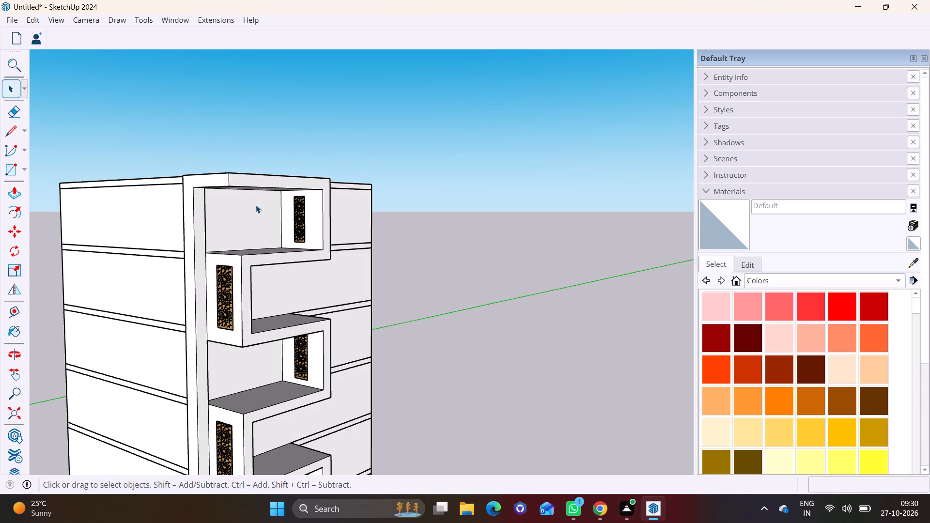
{"action": "scroll", "coordinate": [256, 205], "scroll_direction": "up", "scroll_amount": 2}
{"action": "middle_click_drag", "start_coordinate": [264, 225], "coordinate": [285, 133], "text": "shift"}
{"action": "middle_click_drag", "start_coordinate": [285, 238], "coordinate": [290, 184], "text": "shift"}
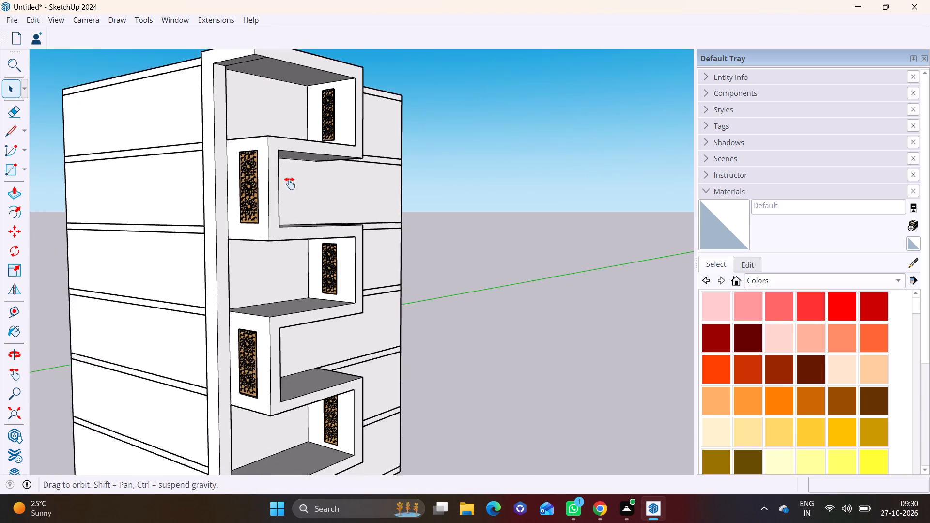
{"action": "middle_click_drag", "start_coordinate": [290, 184], "coordinate": [277, 113], "text": "shift"}
{"action": "middle_click_drag", "start_coordinate": [268, 259], "coordinate": [265, 164], "text": "shift"}
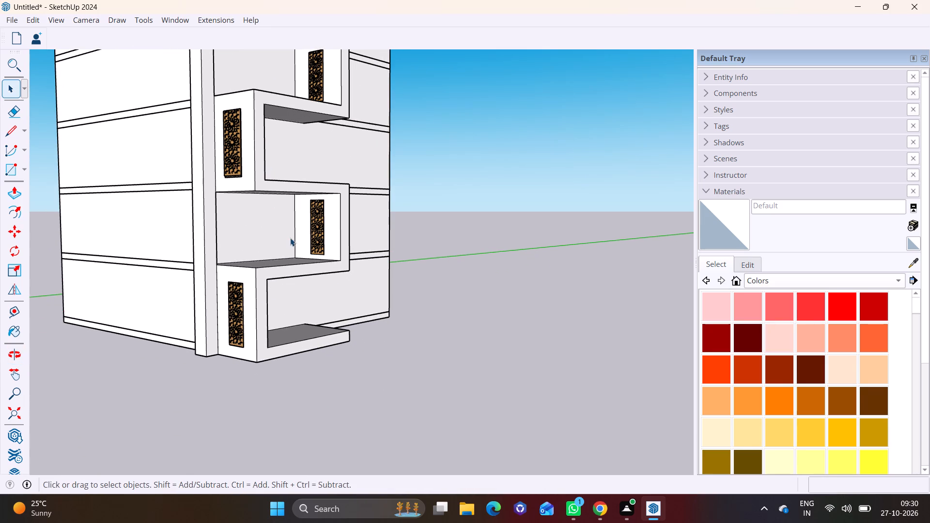
{"action": "middle_click_drag", "start_coordinate": [289, 234], "coordinate": [255, 246]}
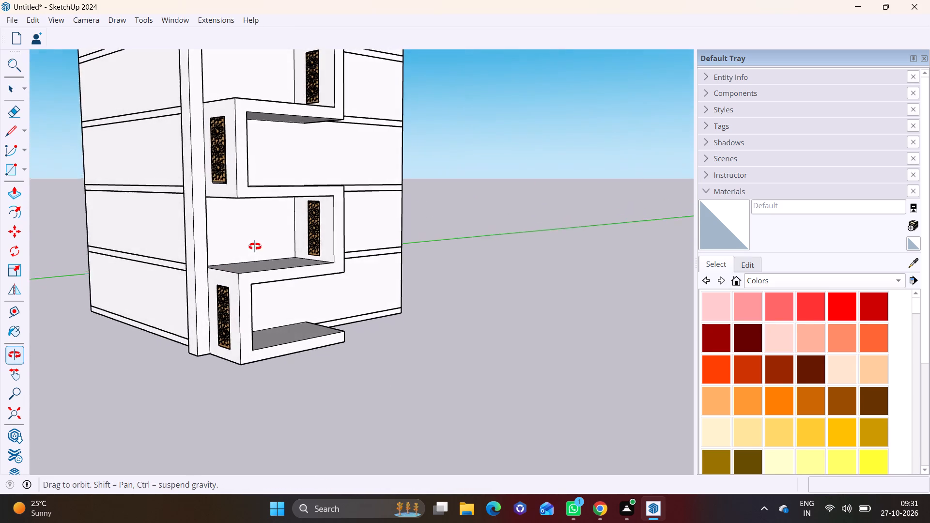
{"action": "middle_click_drag", "start_coordinate": [255, 246], "coordinate": [258, 245]}
Draw a square about 1' by 1' in the lower outer corner of the second-storey upright's inner face, beside the CNC-cut panel.
{"action": "scroll", "coordinate": [285, 232], "scroll_direction": "down", "scroll_amount": 2}
{"action": "middle_click_drag", "start_coordinate": [311, 234], "coordinate": [284, 305]}
{"action": "scroll", "coordinate": [251, 243], "scroll_direction": "up", "scroll_amount": 3}
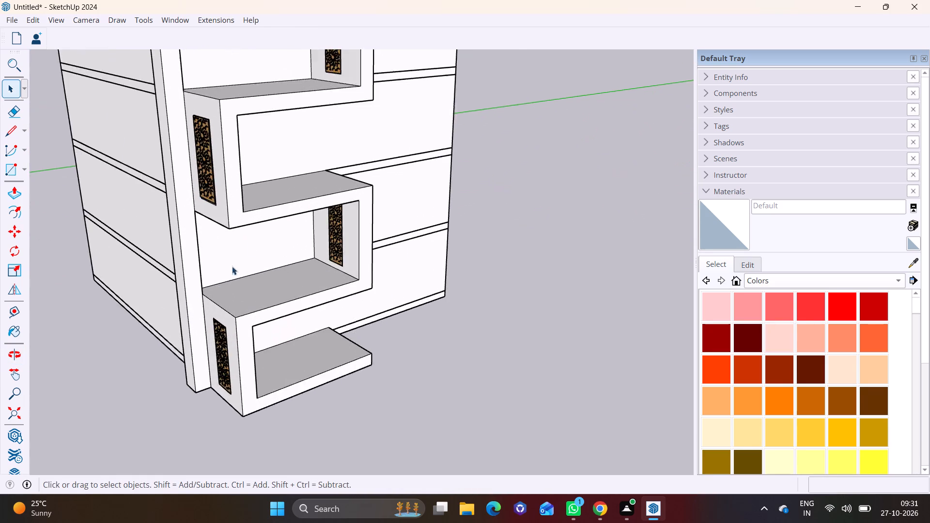
{"action": "scroll", "coordinate": [232, 266], "scroll_direction": "up", "scroll_amount": 7}
{"action": "middle_click_drag", "start_coordinate": [333, 290], "coordinate": [325, 215]}
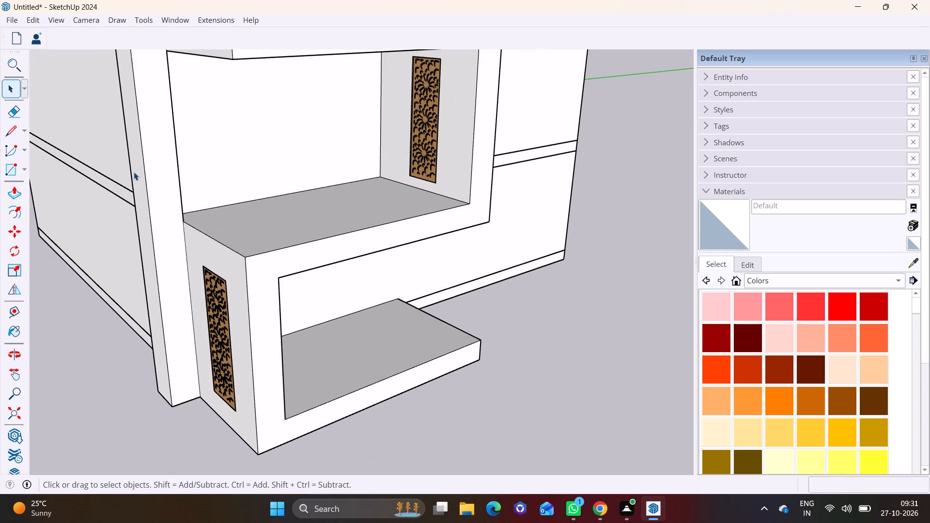
{"action": "left_click", "coordinate": [15, 132]}
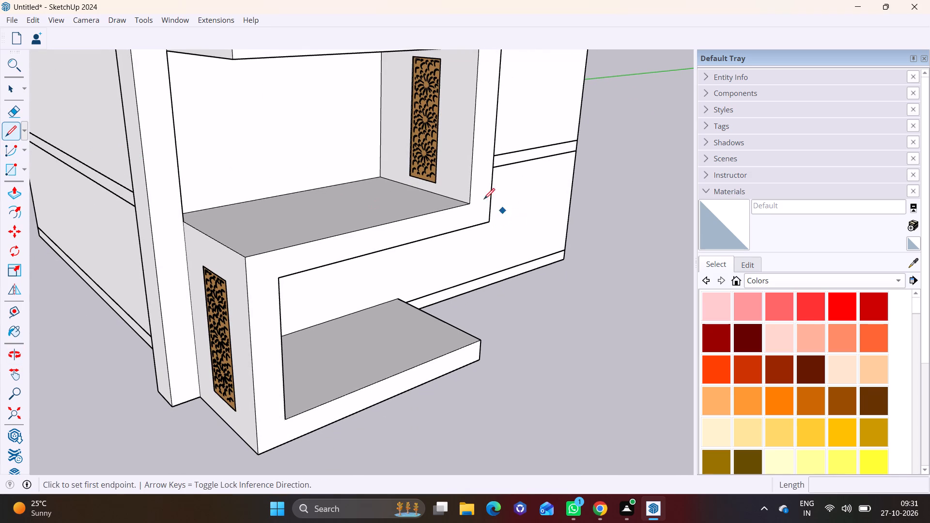
{"action": "middle_click_drag", "start_coordinate": [483, 198], "coordinate": [570, 206]}
{"action": "scroll", "coordinate": [486, 187], "scroll_direction": "up", "scroll_amount": 5}
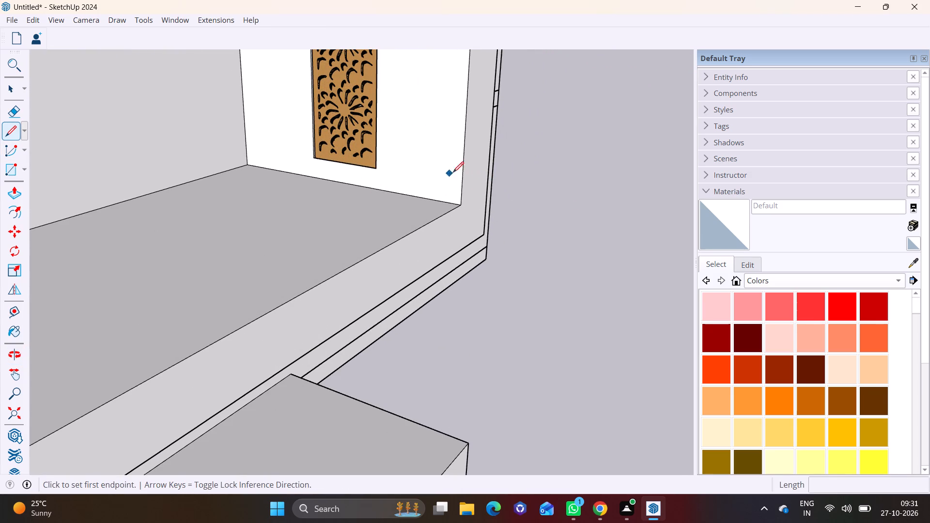
{"action": "left_click", "coordinate": [464, 172]}
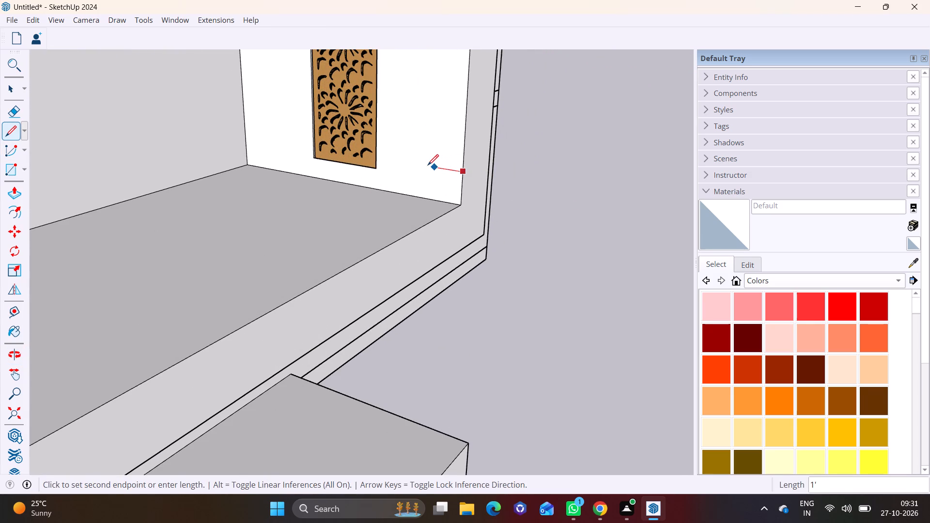
{"action": "left_click", "coordinate": [428, 165]}
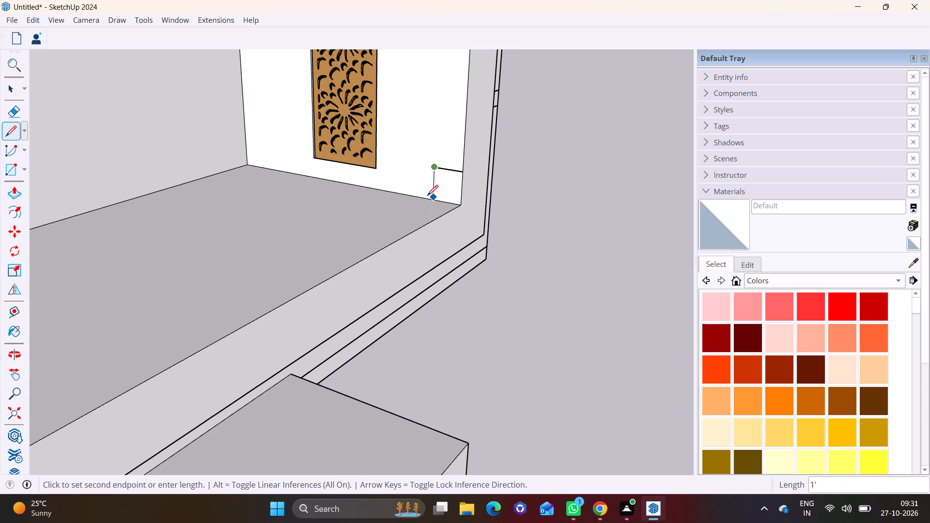
{"action": "left_click", "coordinate": [427, 198]}
Extrude the square about 16' 1 13/16" along the second-storey balcony's long outer edge as a parapet.
{"action": "key", "text": "space"}
{"action": "left_click", "coordinate": [448, 190]}
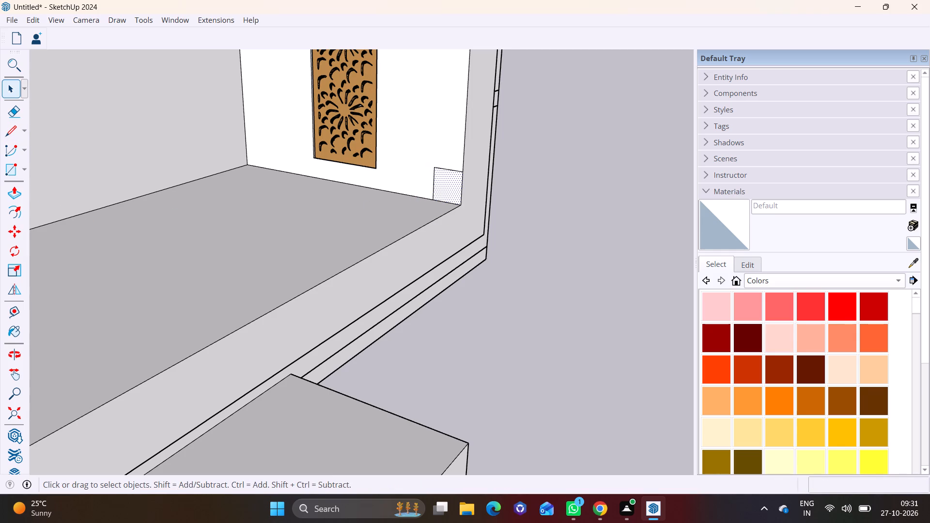
{"action": "left_click", "coordinate": [20, 188]}
{"action": "left_click", "coordinate": [451, 182]}
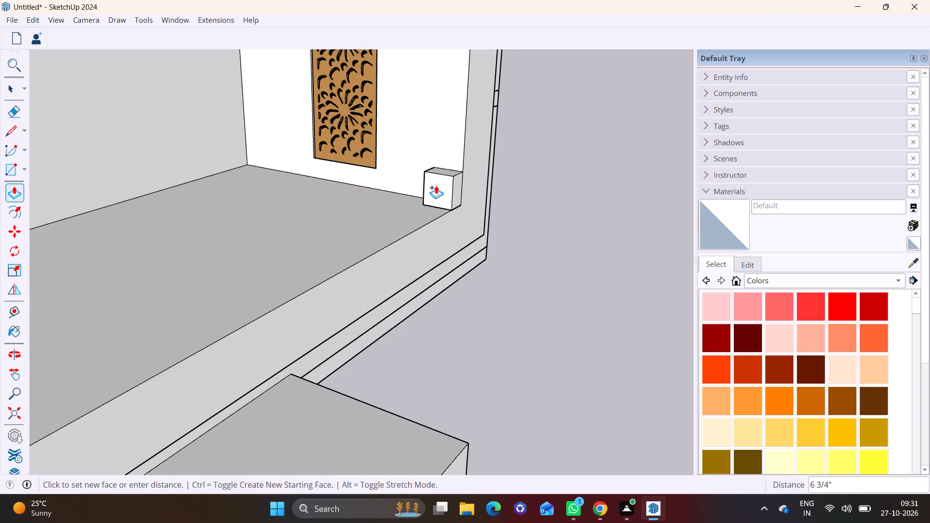
{"action": "scroll", "coordinate": [319, 252], "scroll_direction": "down", "scroll_amount": 8}
{"action": "middle_click_drag", "start_coordinate": [315, 255], "coordinate": [362, 237], "text": "shift"}
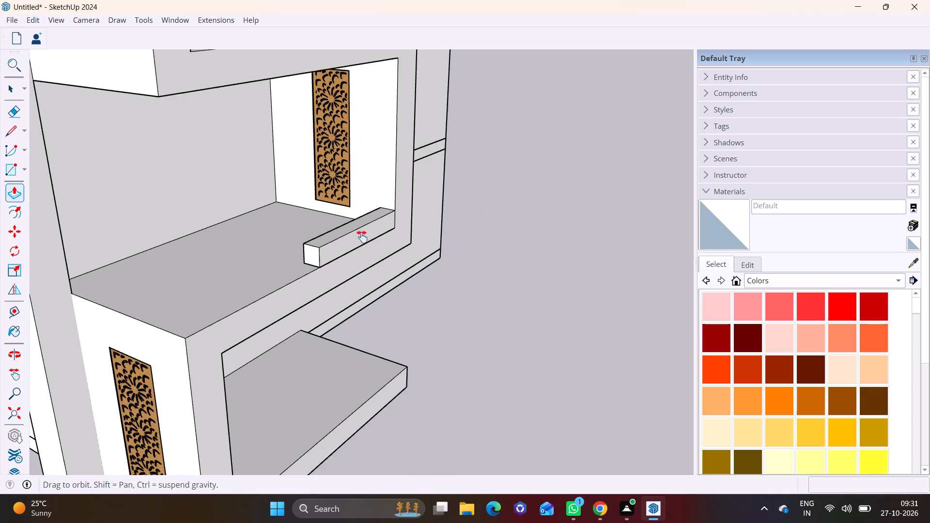
{"action": "middle_click_drag", "start_coordinate": [362, 237], "coordinate": [451, 206], "text": "shift"}
{"action": "left_click", "coordinate": [357, 282]}
Draw a line about 1' 15/16" long across the parapet's inner face near its free end.
{"action": "middle_click_drag", "start_coordinate": [353, 259], "coordinate": [354, 259]}
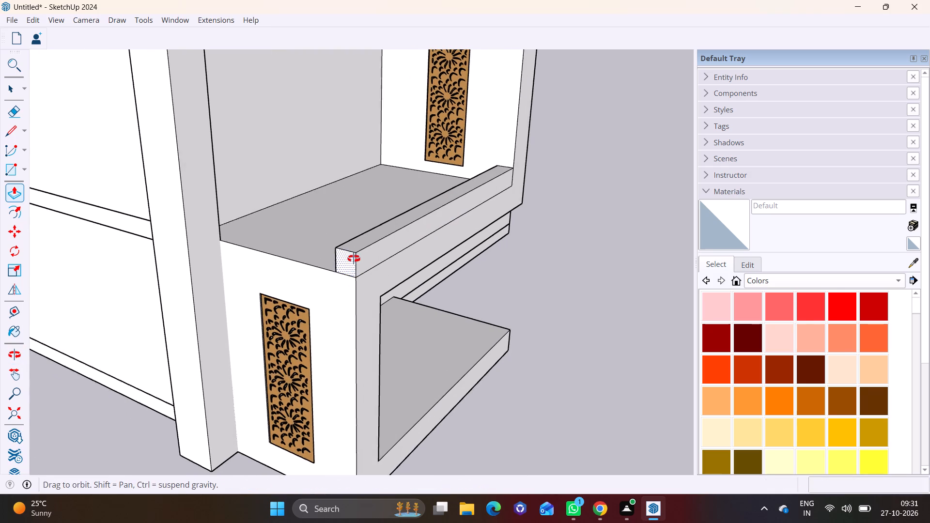
{"action": "middle_click_drag", "start_coordinate": [354, 259], "coordinate": [589, 274]}
{"action": "scroll", "coordinate": [480, 255], "scroll_direction": "up", "scroll_amount": 6}
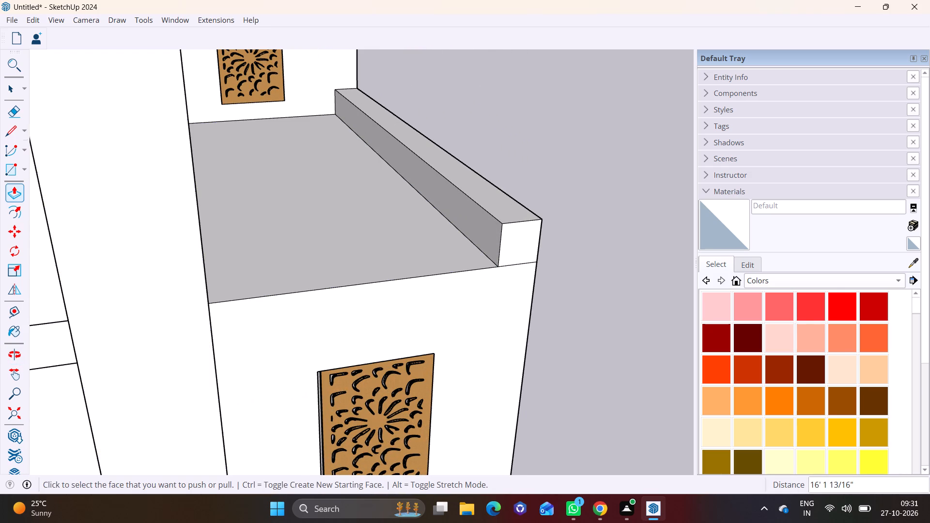
{"action": "left_click", "coordinate": [15, 131]}
{"action": "left_click", "coordinate": [484, 249]}
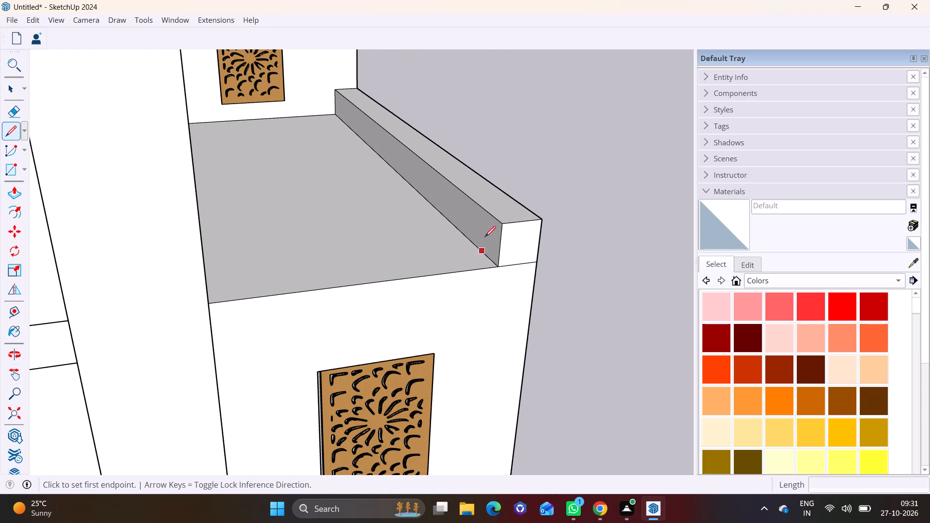
{"action": "left_click", "coordinate": [491, 207]}
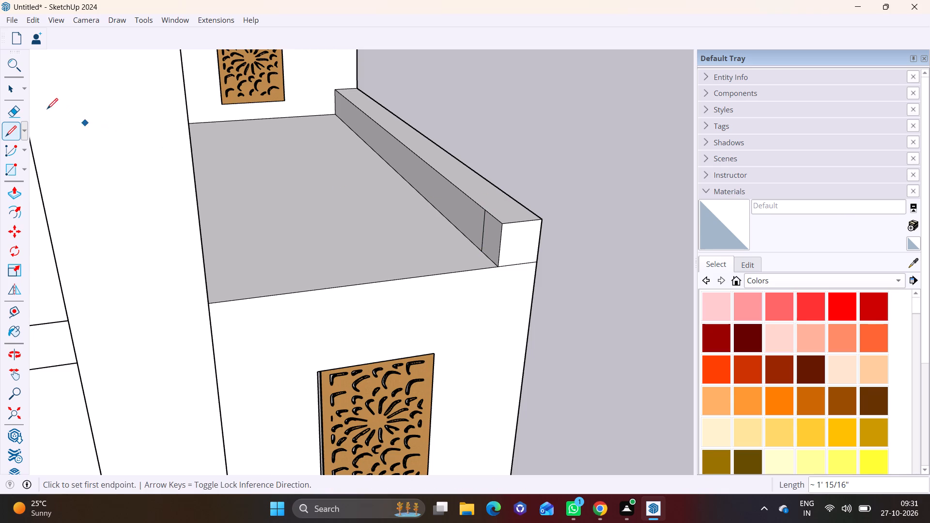
Extrude the parapet's inner end section about 6' 8 5/8" along the balcony's short edge to the corner pillar.
{"action": "left_click", "coordinate": [6, 89]}
{"action": "left_click", "coordinate": [486, 238]}
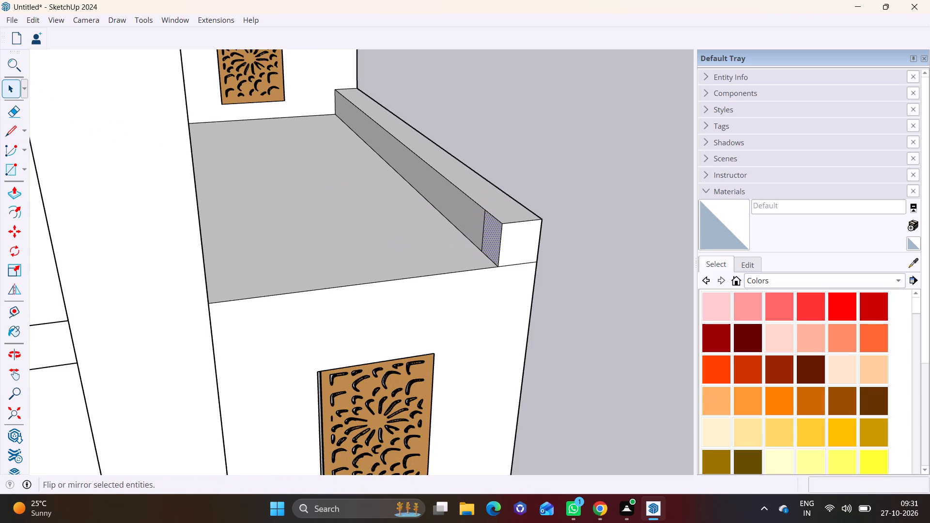
{"action": "left_click", "coordinate": [8, 187]}
{"action": "left_click", "coordinate": [491, 245]}
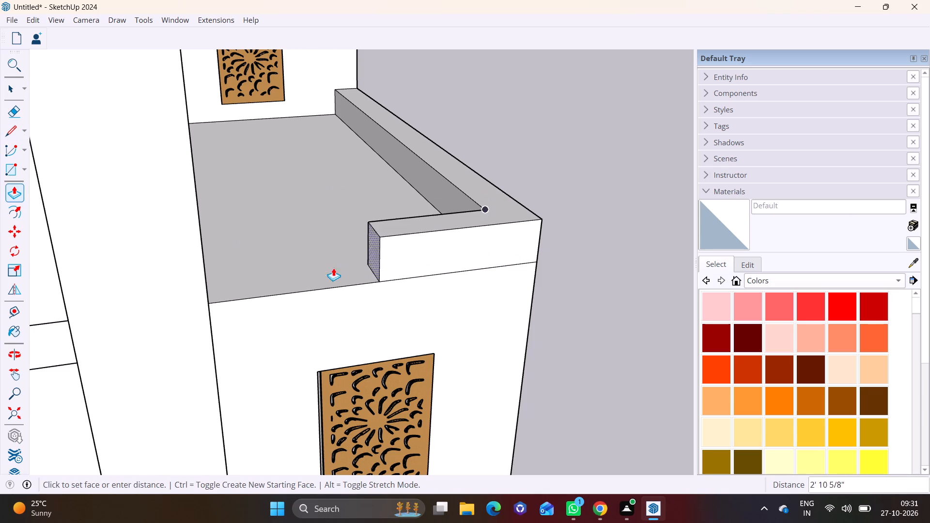
{"action": "left_click_drag", "start_coordinate": [201, 279], "coordinate": [206, 279]}
Paint the second-storey balcony parapet's outer and top faces with grey Color M05.
{"action": "scroll", "coordinate": [368, 278], "scroll_direction": "down", "scroll_amount": 5}
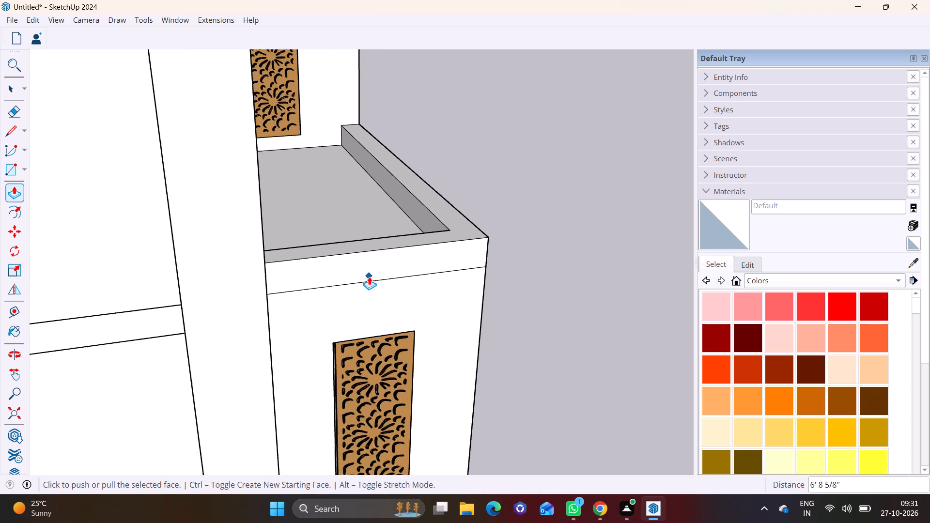
{"action": "scroll", "coordinate": [369, 277], "scroll_direction": "down", "scroll_amount": 10}
{"action": "middle_click_drag", "start_coordinate": [374, 301], "coordinate": [241, 224]}
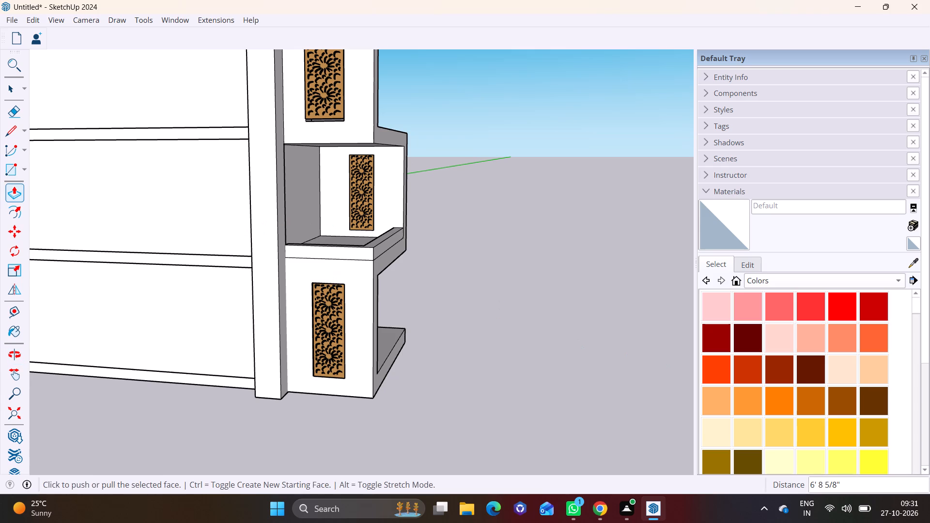
{"action": "scroll", "coordinate": [845, 364], "scroll_direction": "down", "scroll_amount": 15}
{"action": "left_click", "coordinate": [871, 369]}
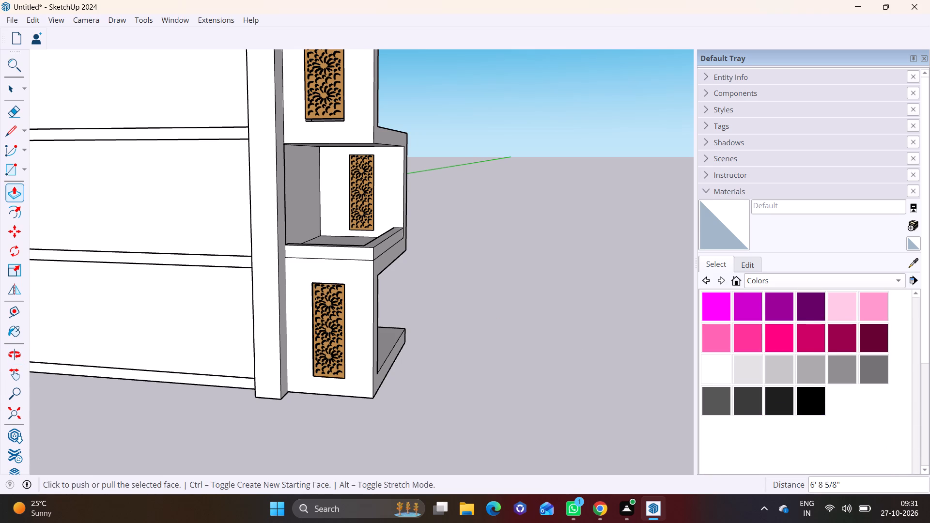
{"action": "left_click", "coordinate": [366, 257]}
{"action": "left_click", "coordinate": [378, 247]}
{"action": "middle_click_drag", "start_coordinate": [394, 246], "coordinate": [331, 256]}
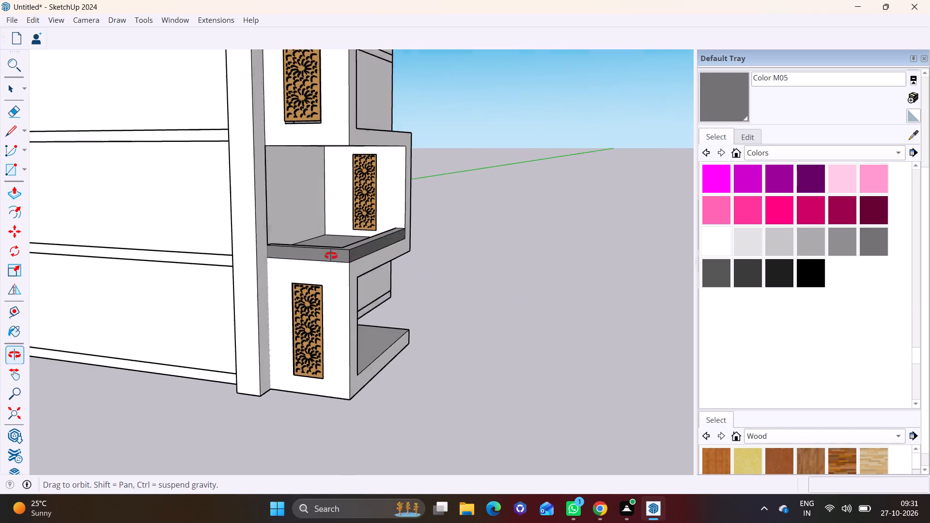
{"action": "middle_click_drag", "start_coordinate": [331, 256], "coordinate": [293, 264]}
{"action": "scroll", "coordinate": [311, 232], "scroll_direction": "up", "scroll_amount": 6}
{"action": "left_click", "coordinate": [316, 271]}
{"action": "scroll", "coordinate": [354, 290], "scroll_direction": "down", "scroll_amount": 5}
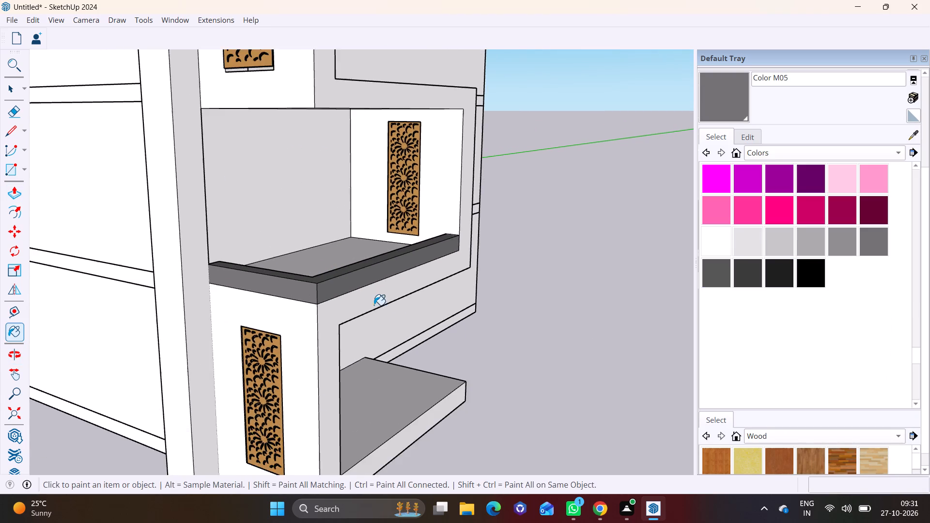
{"action": "scroll", "coordinate": [374, 305], "scroll_direction": "down", "scroll_amount": 10}
{"action": "key", "text": "space"}
Draw a rectangle about 1' by 1' 1 1/8" in the lower outer corner of the fourth-storey upright's inner face, beside the CNC-cut panel.
{"action": "middle_click_drag", "start_coordinate": [461, 361], "coordinate": [439, 333]}
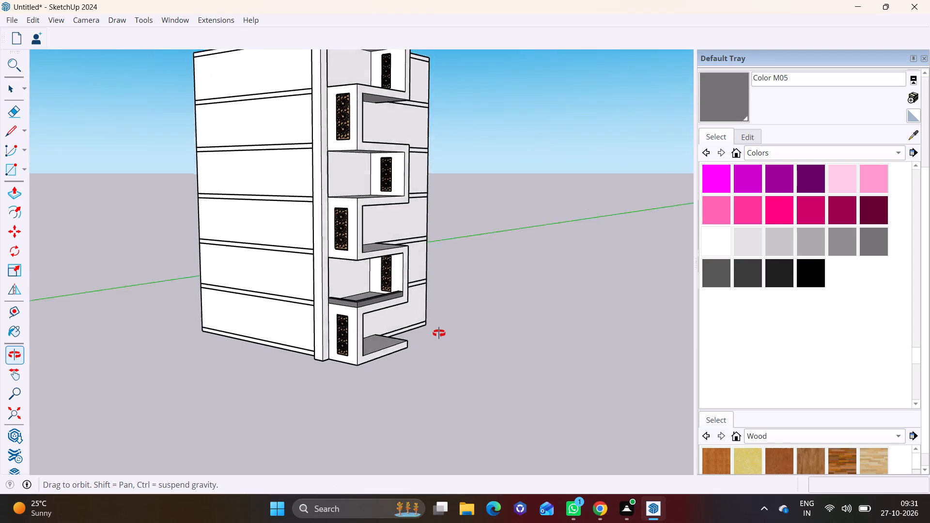
{"action": "middle_click_drag", "start_coordinate": [439, 333], "coordinate": [388, 301]}
{"action": "scroll", "coordinate": [390, 296], "scroll_direction": "down", "scroll_amount": 1}
{"action": "scroll", "coordinate": [389, 231], "scroll_direction": "up", "scroll_amount": 5}
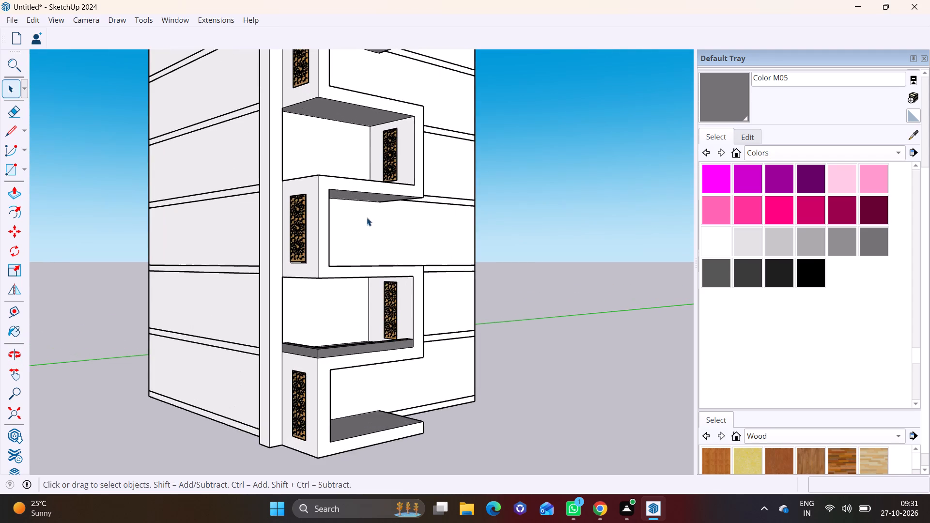
{"action": "middle_click_drag", "start_coordinate": [367, 217], "coordinate": [367, 336], "text": "shift"}
{"action": "middle_click_drag", "start_coordinate": [386, 319], "coordinate": [367, 344], "text": "shift"}
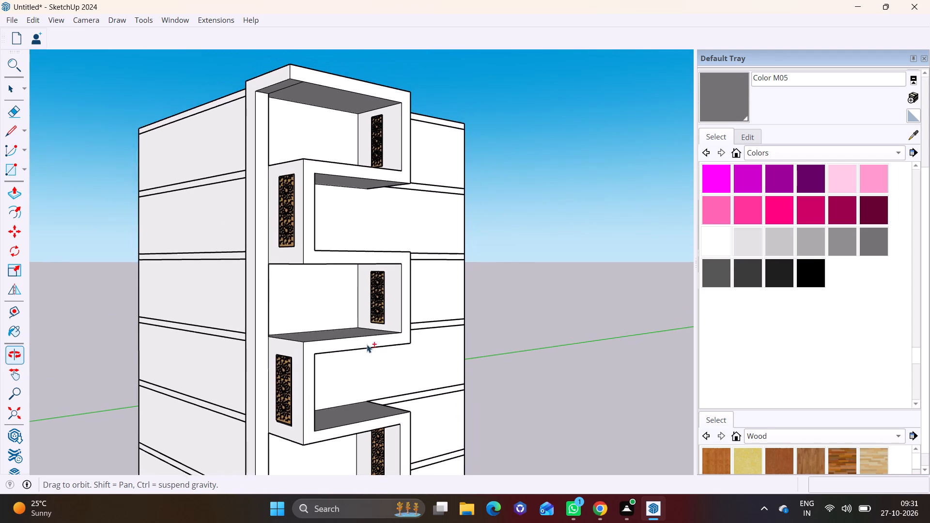
{"action": "middle_click_drag", "start_coordinate": [367, 344], "coordinate": [368, 343], "text": "shift"}
{"action": "middle_click_drag", "start_coordinate": [366, 346], "coordinate": [483, 385]}
{"action": "scroll", "coordinate": [405, 348], "scroll_direction": "up", "scroll_amount": 6}
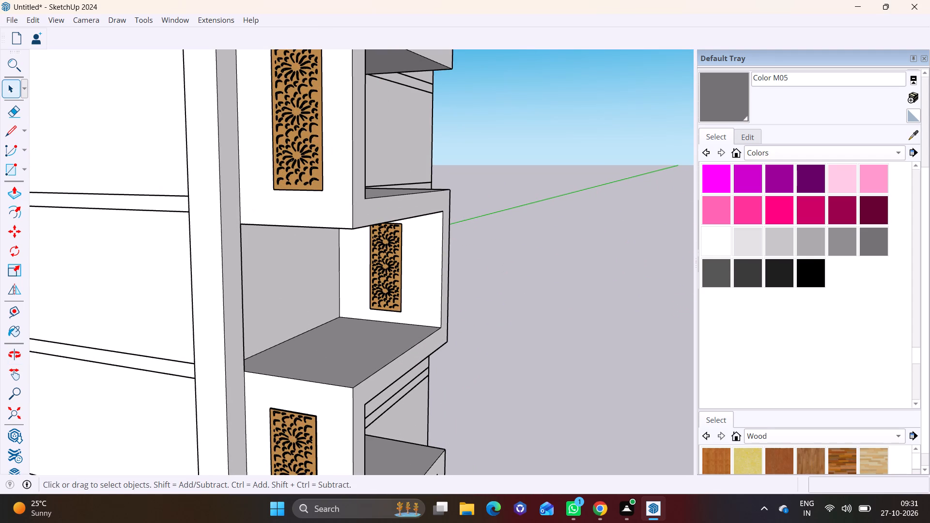
{"action": "left_click", "coordinate": [14, 132]}
{"action": "scroll", "coordinate": [448, 317], "scroll_direction": "up", "scroll_amount": 7}
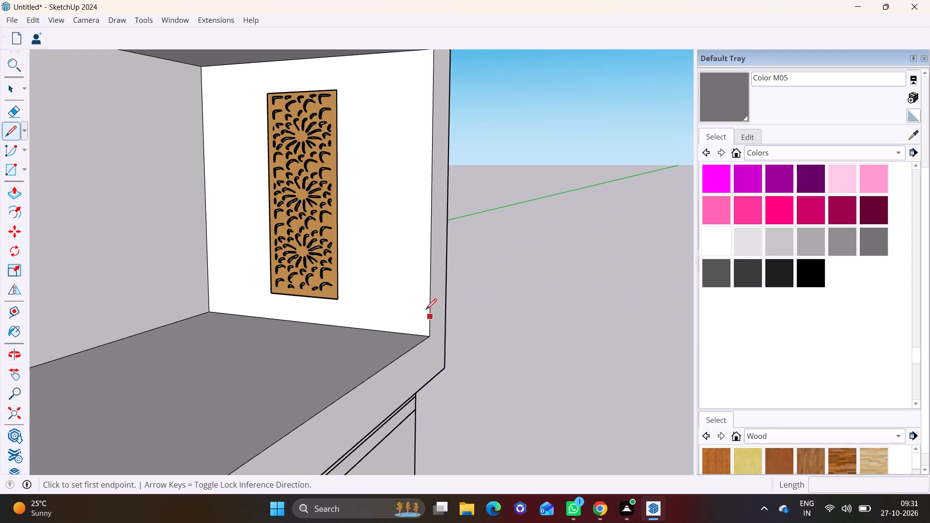
{"action": "left_click", "coordinate": [430, 305]}
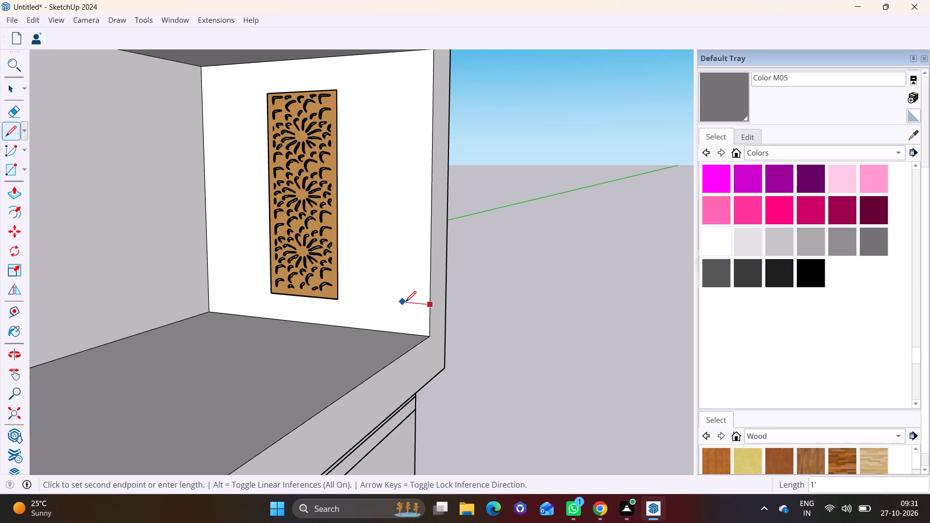
{"action": "left_click", "coordinate": [405, 302]}
{"action": "left_click", "coordinate": [400, 332]}
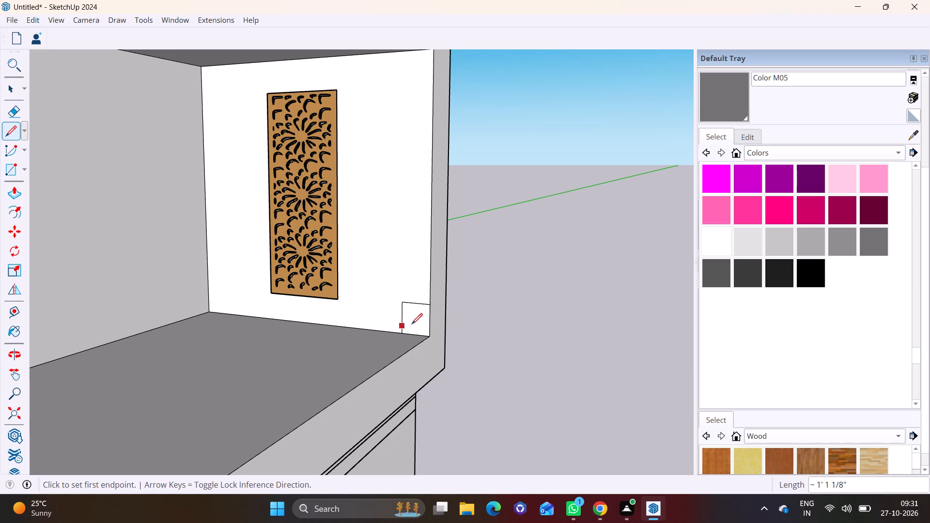
Extrude the rectangle about 16' 4 1/2" along the fourth-storey balcony's long outer edge as a parapet.
{"action": "key", "text": "space"}
{"action": "left_click", "coordinate": [413, 323]}
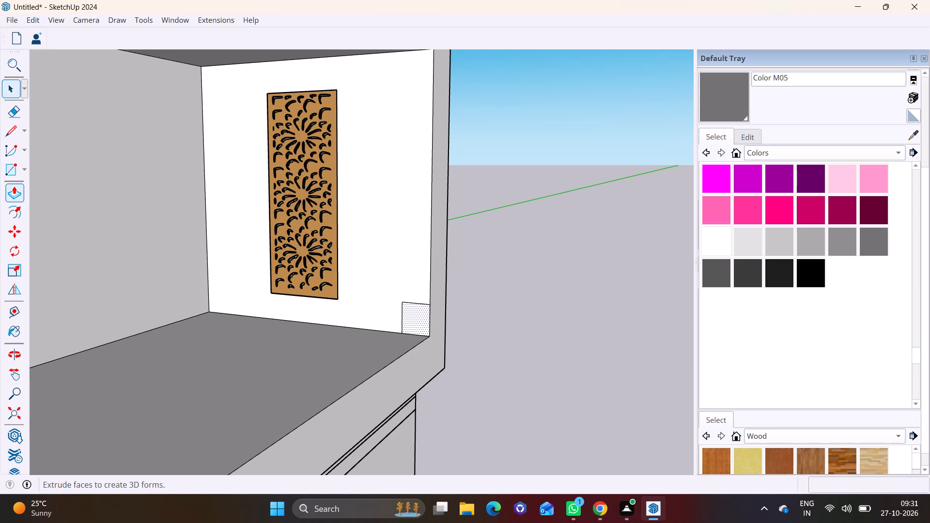
{"action": "left_click", "coordinate": [19, 192]}
{"action": "left_click", "coordinate": [411, 320]}
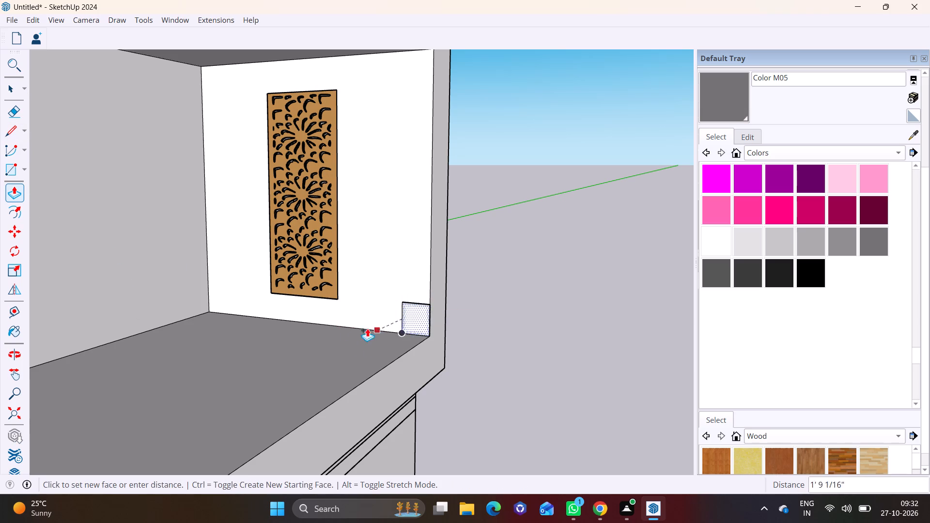
{"action": "scroll", "coordinate": [330, 364], "scroll_direction": "down", "scroll_amount": 8}
{"action": "middle_click_drag", "start_coordinate": [290, 396], "coordinate": [388, 338], "text": "shift"}
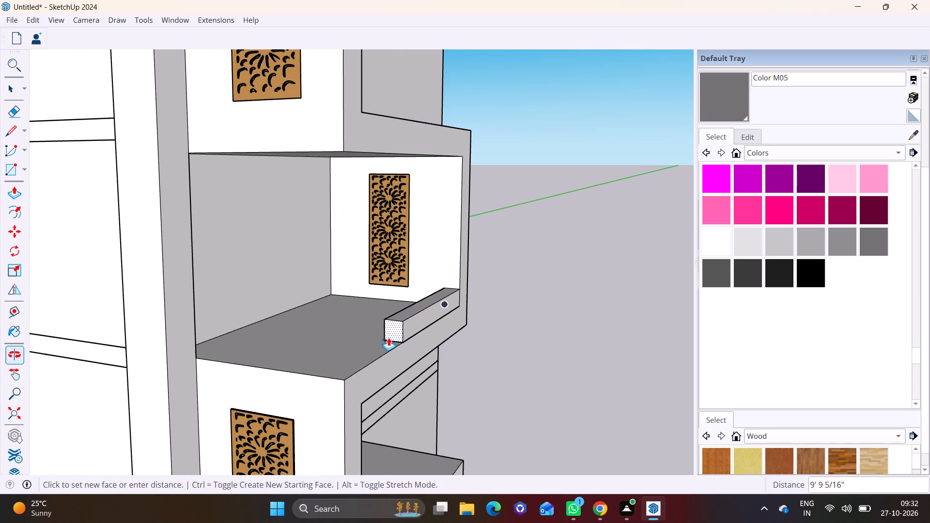
{"action": "left_click", "coordinate": [342, 396]}
Draw a vertical line about 1' 1 1/8" long across the fourth-storey parapet's inner face near its free end.
{"action": "middle_click_drag", "start_coordinate": [354, 393], "coordinate": [589, 408]}
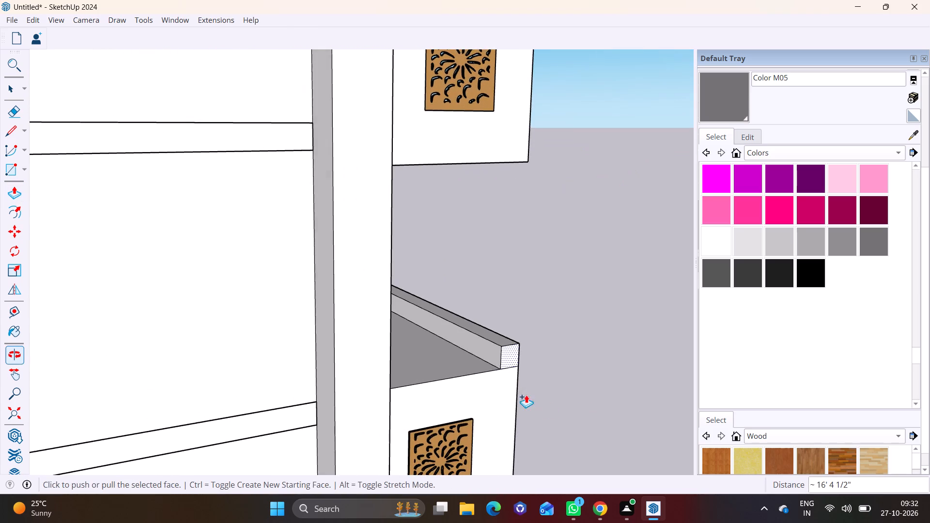
{"action": "scroll", "coordinate": [519, 385], "scroll_direction": "up", "scroll_amount": 3}
{"action": "left_click", "coordinate": [12, 128]}
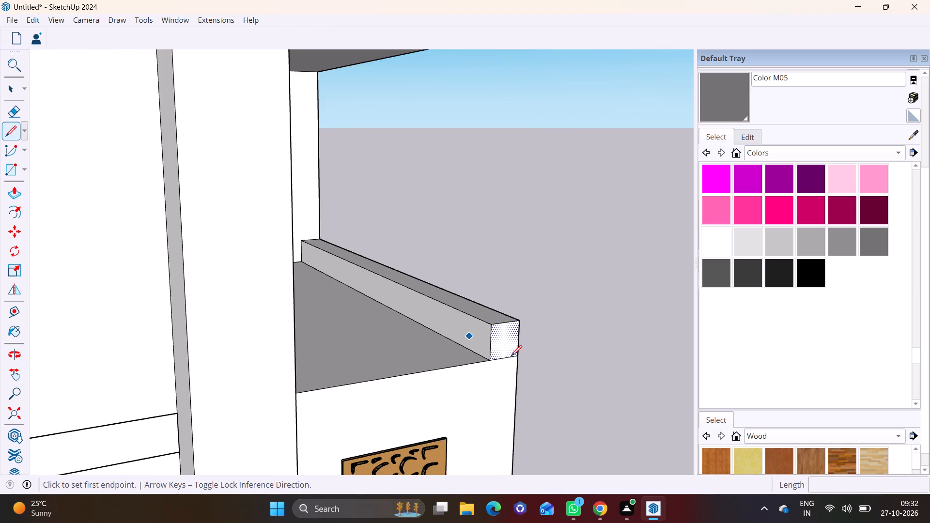
{"action": "left_click", "coordinate": [474, 350]}
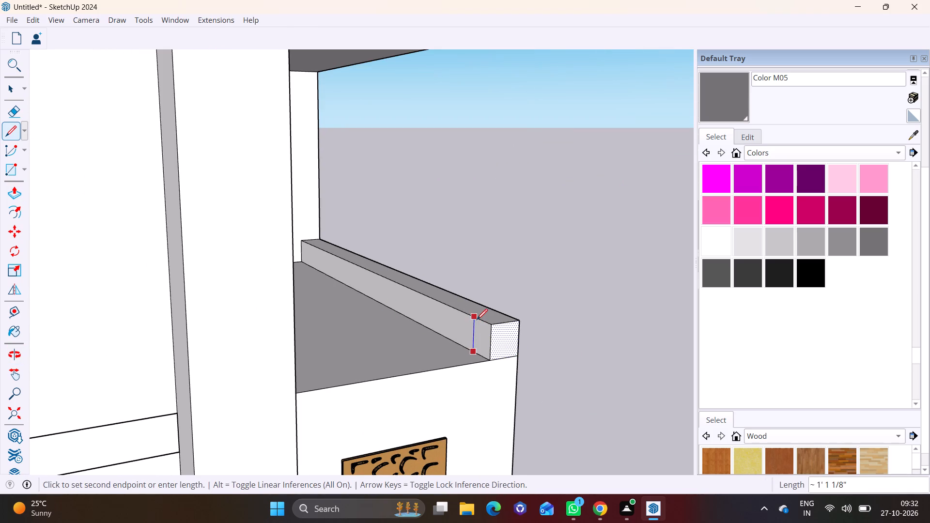
{"action": "left_click", "coordinate": [477, 319]}
Extrude the parapet's inner end section about 6' 5 7/16" along the fourth-storey balcony's short edge toward the corner pillar.
{"action": "key", "text": "space"}
{"action": "left_click", "coordinate": [481, 339]}
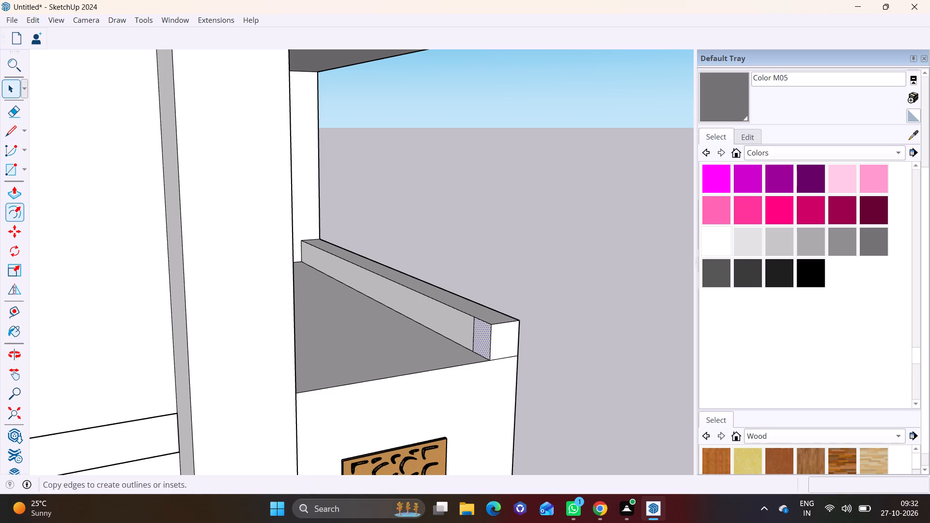
{"action": "left_click", "coordinate": [15, 194]}
{"action": "left_click", "coordinate": [481, 341]}
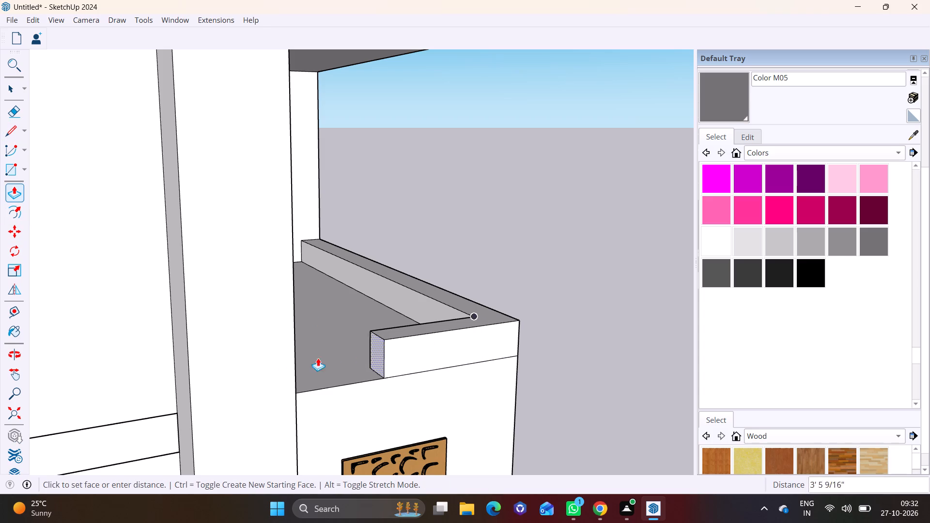
{"action": "left_click", "coordinate": [269, 375]}
Paint the fourth-storey parapet's outer faces, top face and long inner face with grey Color M05.
{"action": "scroll", "coordinate": [387, 385], "scroll_direction": "down", "scroll_amount": 8}
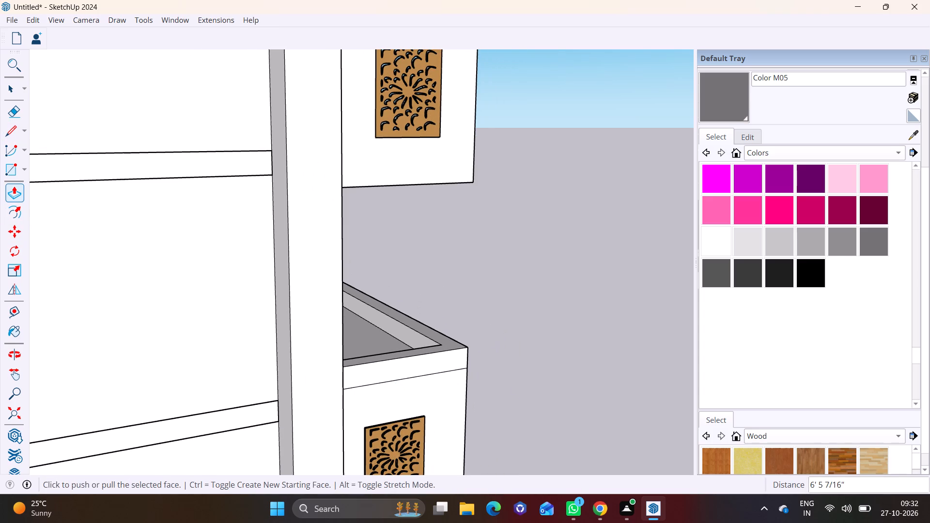
{"action": "left_click", "coordinate": [866, 240]}
{"action": "left_click", "coordinate": [452, 358]}
{"action": "left_click", "coordinate": [451, 343]}
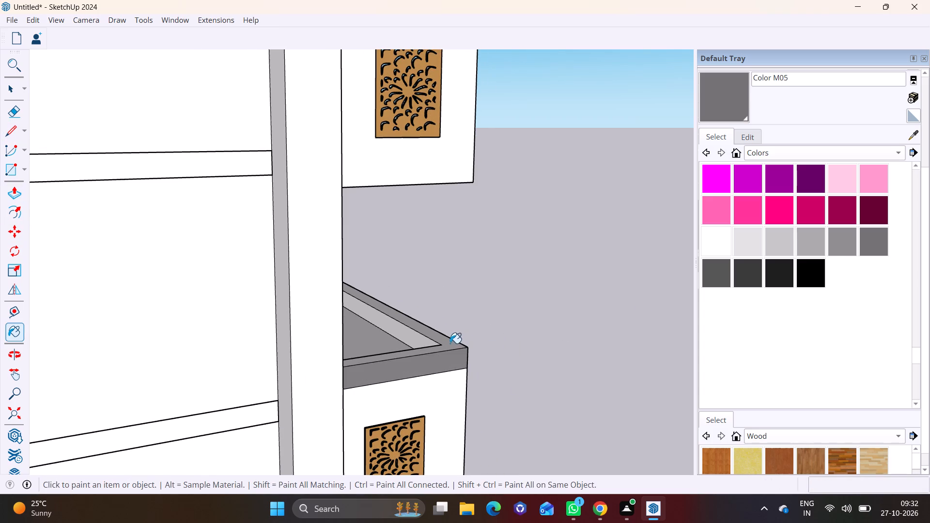
{"action": "middle_click_drag", "start_coordinate": [453, 348], "coordinate": [273, 329]}
{"action": "left_click", "coordinate": [371, 345]}
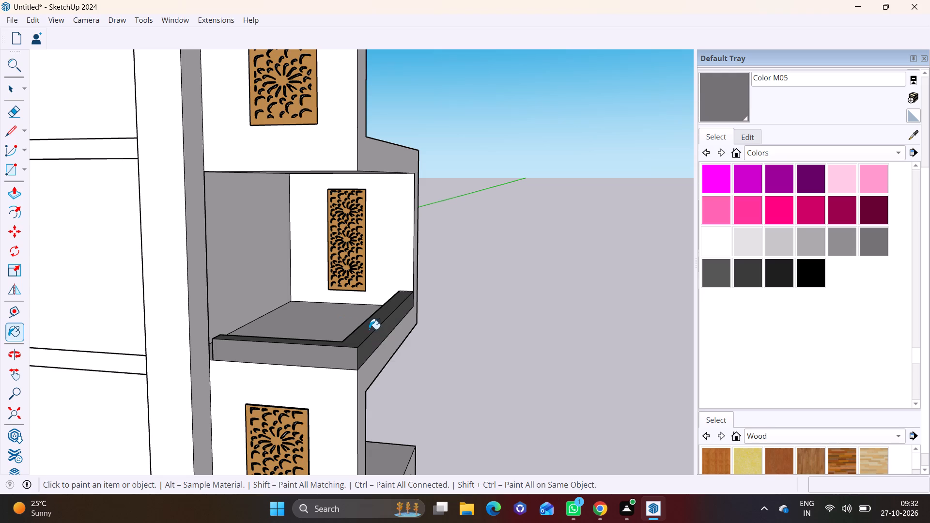
{"action": "middle_click", "coordinate": [369, 329]}
{"action": "middle_click_drag", "start_coordinate": [350, 336], "coordinate": [460, 379]}
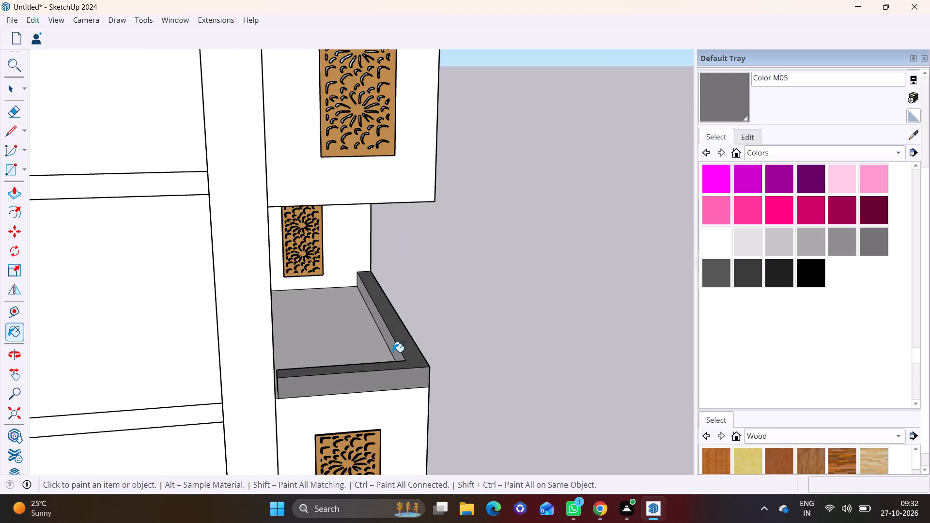
{"action": "left_click", "coordinate": [393, 350]}
Paint the inner face of the fourth-storey parapet's short section with grey Color M05.
{"action": "scroll", "coordinate": [392, 365], "scroll_direction": "down", "scroll_amount": 1}
{"action": "middle_click_drag", "start_coordinate": [392, 365], "coordinate": [375, 461]}
{"action": "middle_click_drag", "start_coordinate": [402, 386], "coordinate": [288, 415]}
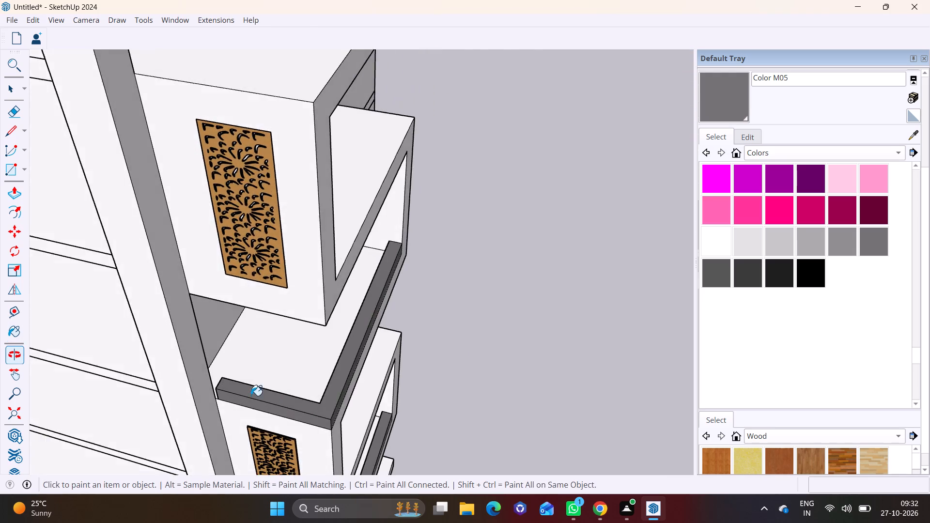
{"action": "scroll", "coordinate": [237, 391], "scroll_direction": "up", "scroll_amount": 10}
{"action": "middle_click_drag", "start_coordinate": [262, 397], "coordinate": [171, 446]}
{"action": "middle_click_drag", "start_coordinate": [379, 356], "coordinate": [223, 333]}
{"action": "middle_click_drag", "start_coordinate": [306, 280], "coordinate": [404, 388]}
{"action": "middle_click_drag", "start_coordinate": [465, 404], "coordinate": [276, 388]}
{"action": "left_click", "coordinate": [124, 277]}
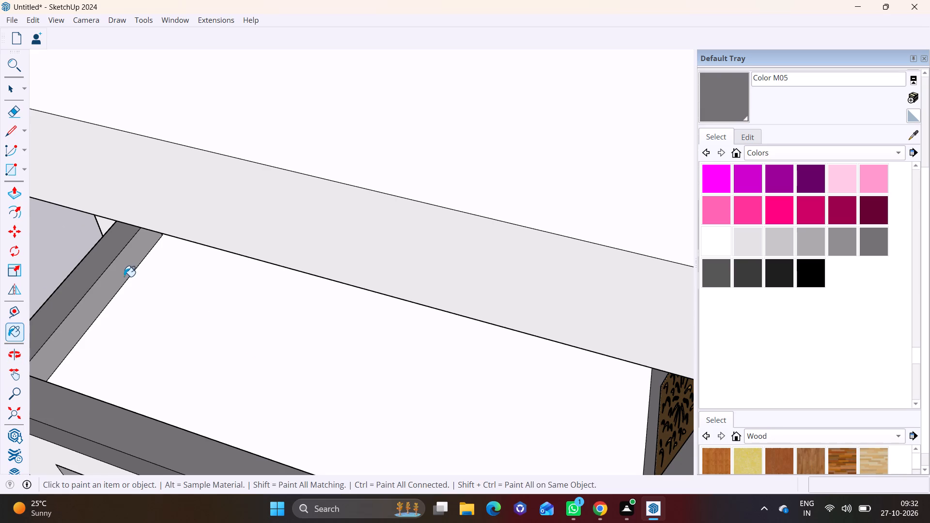
Extrude the end face of the fourth-storey parapet's short section up to the corner pillar.
{"action": "middle_click_drag", "start_coordinate": [328, 367], "coordinate": [305, 281]}
{"action": "scroll", "coordinate": [283, 244], "scroll_direction": "up", "scroll_amount": 4}
{"action": "middle_click_drag", "start_coordinate": [288, 192], "coordinate": [539, 227]}
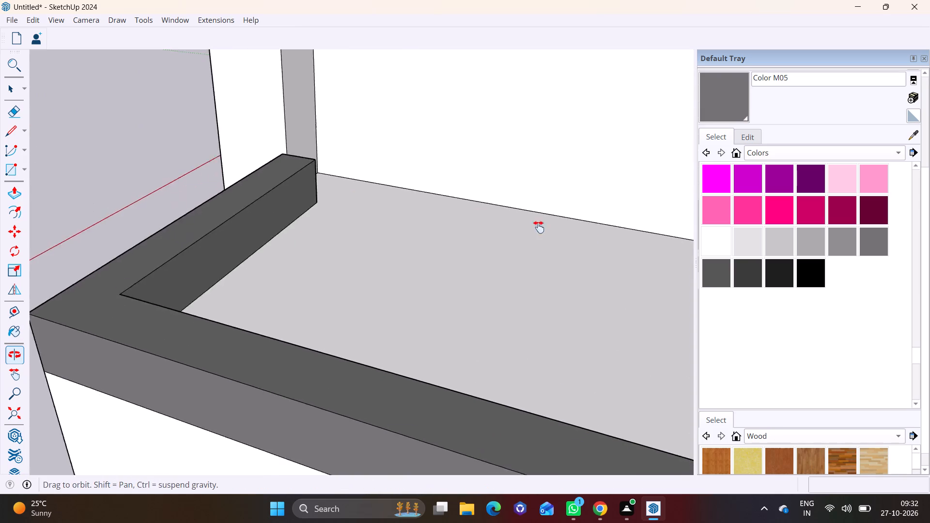
{"action": "middle_click_drag", "start_coordinate": [539, 227], "coordinate": [589, 242]}
{"action": "middle_click_drag", "start_coordinate": [544, 266], "coordinate": [261, 292]}
{"action": "scroll", "coordinate": [428, 218], "scroll_direction": "up", "scroll_amount": 4}
{"action": "middle_click_drag", "start_coordinate": [414, 228], "coordinate": [338, 233]}
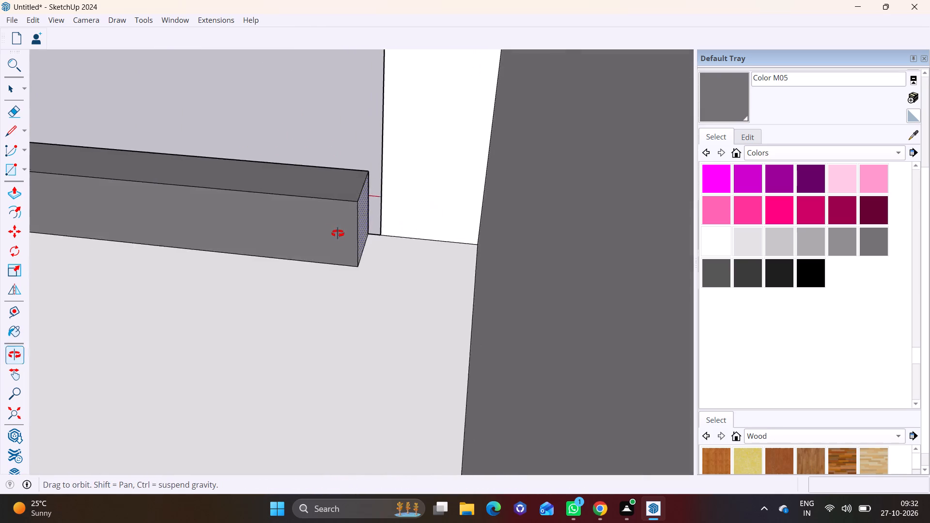
{"action": "middle_click_drag", "start_coordinate": [338, 233], "coordinate": [329, 233]}
{"action": "middle_click_drag", "start_coordinate": [416, 263], "coordinate": [489, 259]}
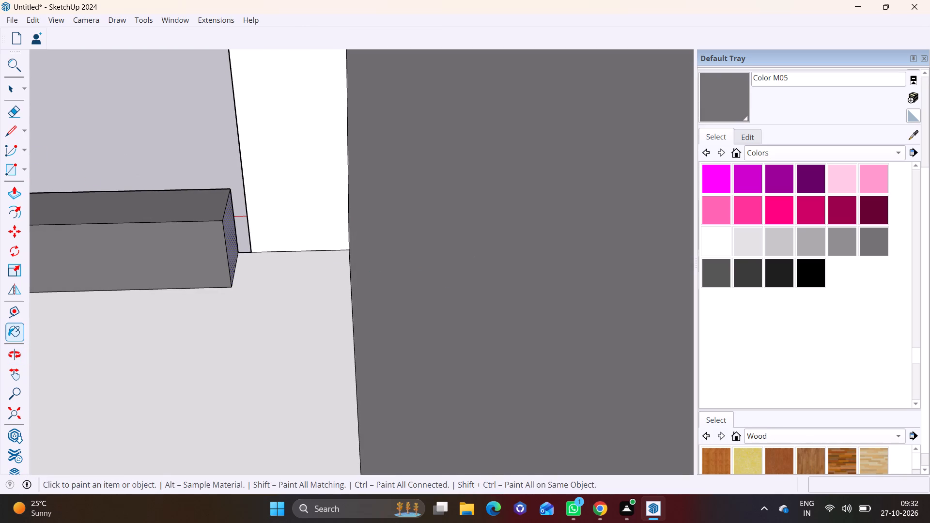
{"action": "left_click", "coordinate": [14, 194]}
{"action": "left_click", "coordinate": [233, 231]}
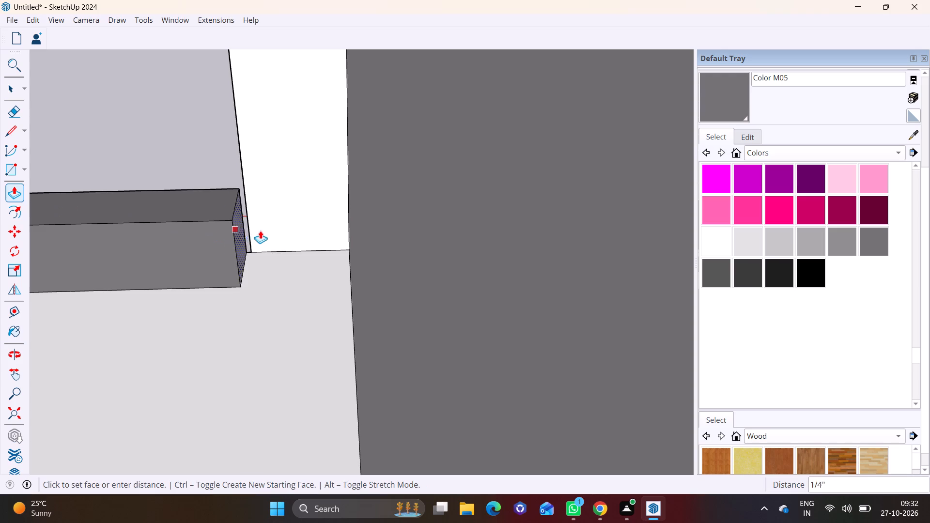
{"action": "left_click", "coordinate": [355, 225]}
{"action": "key", "text": "space"}
{"action": "left_click", "coordinate": [105, 127]}
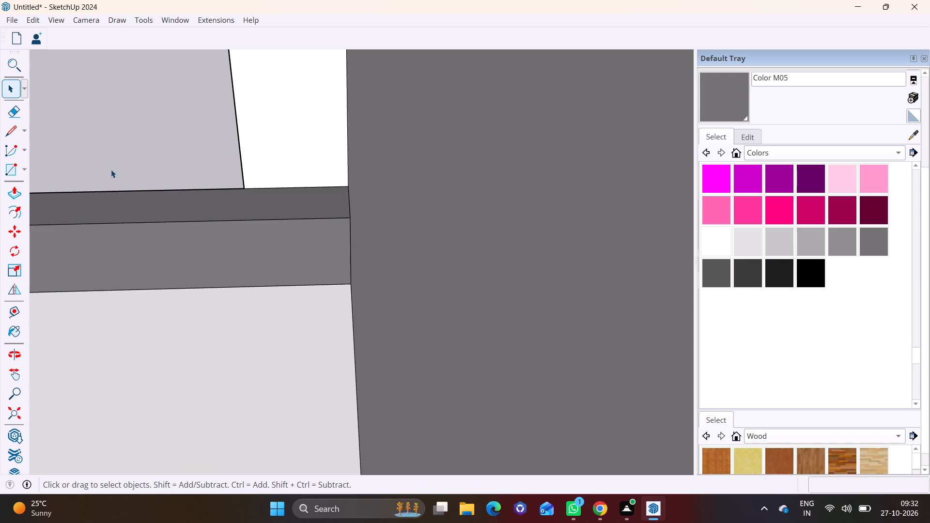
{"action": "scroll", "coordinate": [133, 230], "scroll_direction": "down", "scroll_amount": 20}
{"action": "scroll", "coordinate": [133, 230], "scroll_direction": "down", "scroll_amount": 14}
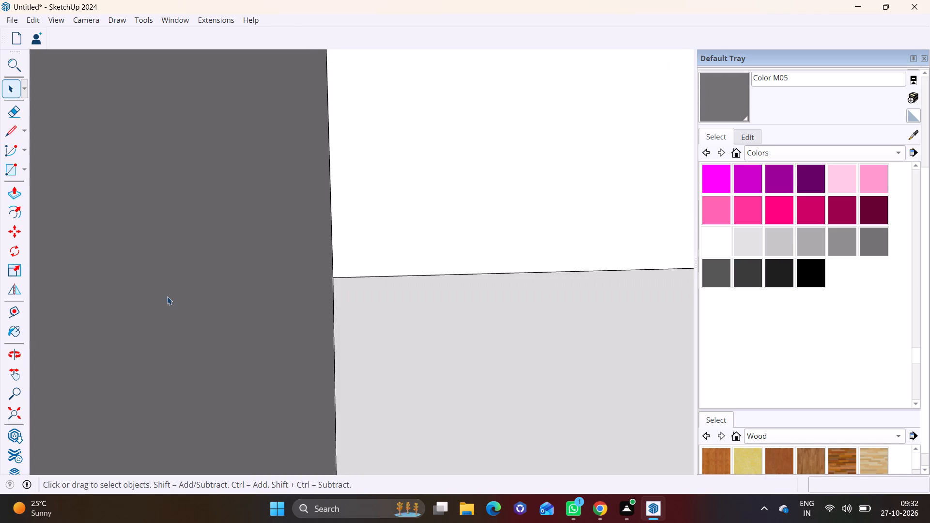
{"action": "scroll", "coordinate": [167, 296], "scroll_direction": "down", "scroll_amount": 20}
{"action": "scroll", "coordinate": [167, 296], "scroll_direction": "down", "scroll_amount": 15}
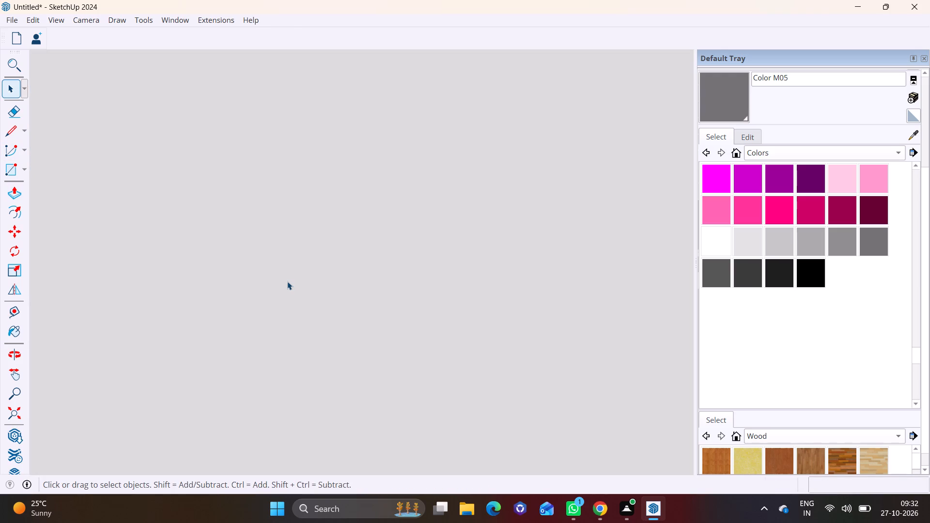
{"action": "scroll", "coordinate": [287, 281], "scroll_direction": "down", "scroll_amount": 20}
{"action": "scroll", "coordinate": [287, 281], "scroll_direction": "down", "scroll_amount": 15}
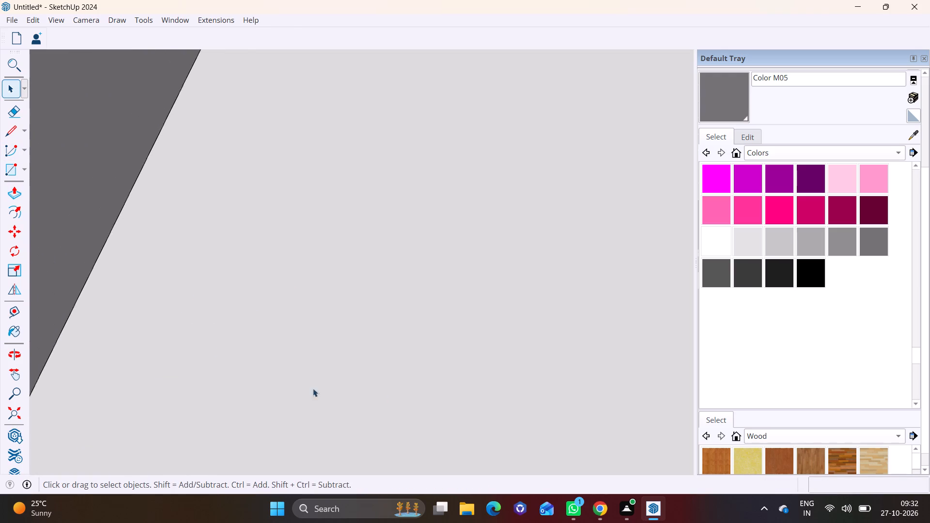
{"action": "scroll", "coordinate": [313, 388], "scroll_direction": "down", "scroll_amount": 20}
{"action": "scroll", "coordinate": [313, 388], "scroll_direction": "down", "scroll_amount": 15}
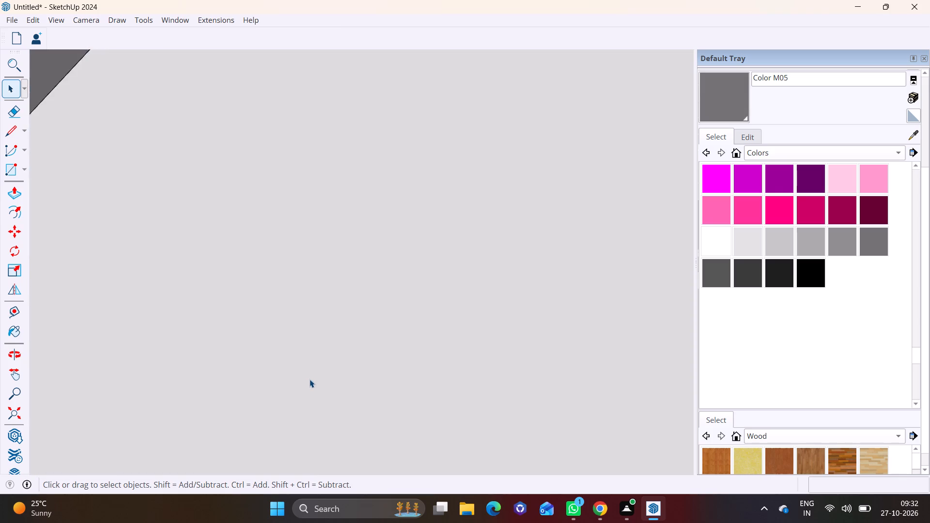
Examine the tower's upper storeys and zigzag frame up to the top-storey balcony and its end wall with the CNC-cut panel.
{"action": "scroll", "coordinate": [310, 379], "scroll_direction": "down", "scroll_amount": 20}
{"action": "scroll", "coordinate": [310, 379], "scroll_direction": "down", "scroll_amount": 15}
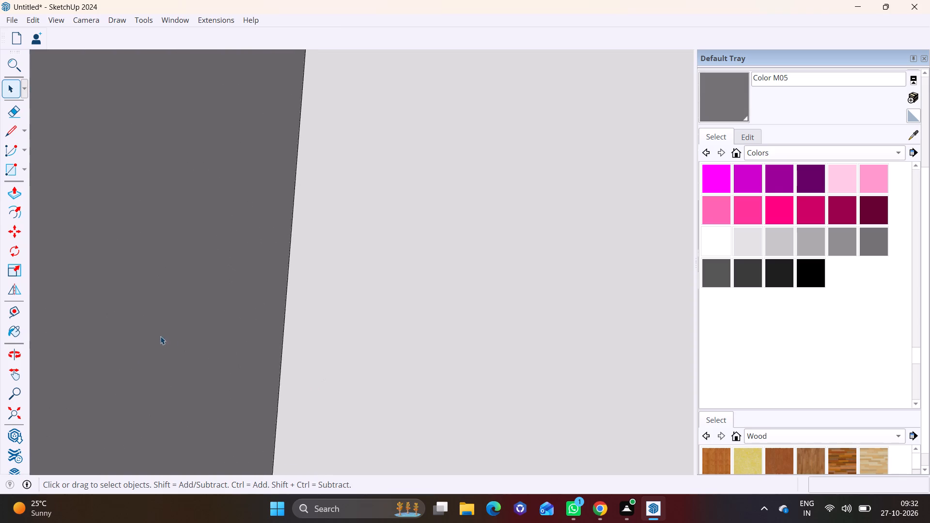
{"action": "scroll", "coordinate": [160, 336], "scroll_direction": "down", "scroll_amount": 20}
{"action": "scroll", "coordinate": [160, 336], "scroll_direction": "down", "scroll_amount": 15}
{"action": "key", "text": "space"}
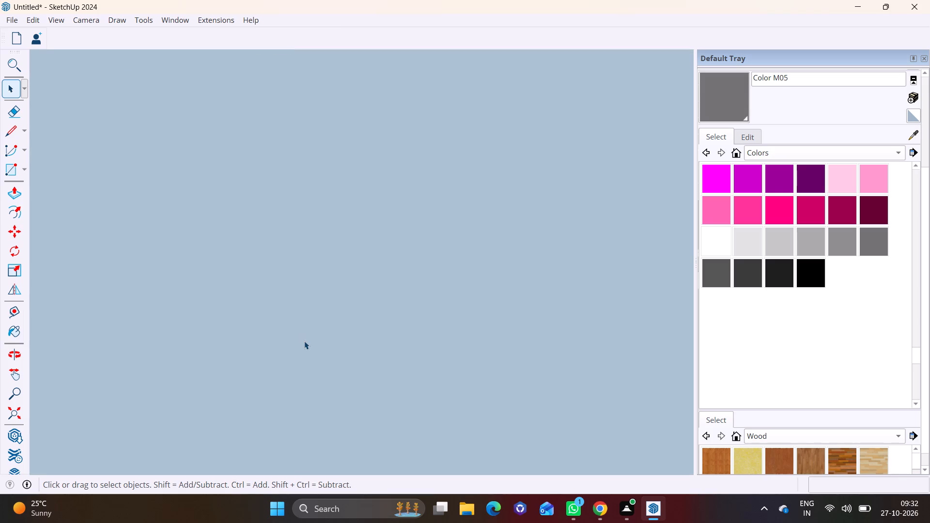
{"action": "scroll", "coordinate": [304, 341], "scroll_direction": "down", "scroll_amount": 20}
{"action": "scroll", "coordinate": [304, 341], "scroll_direction": "down", "scroll_amount": 15}
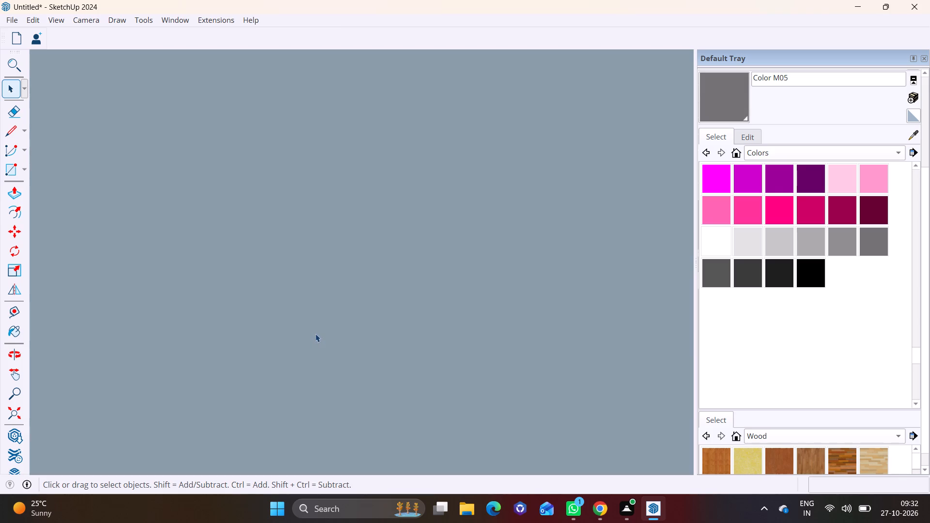
{"action": "scroll", "coordinate": [315, 334], "scroll_direction": "down", "scroll_amount": 20}
{"action": "scroll", "coordinate": [315, 334], "scroll_direction": "down", "scroll_amount": 15}
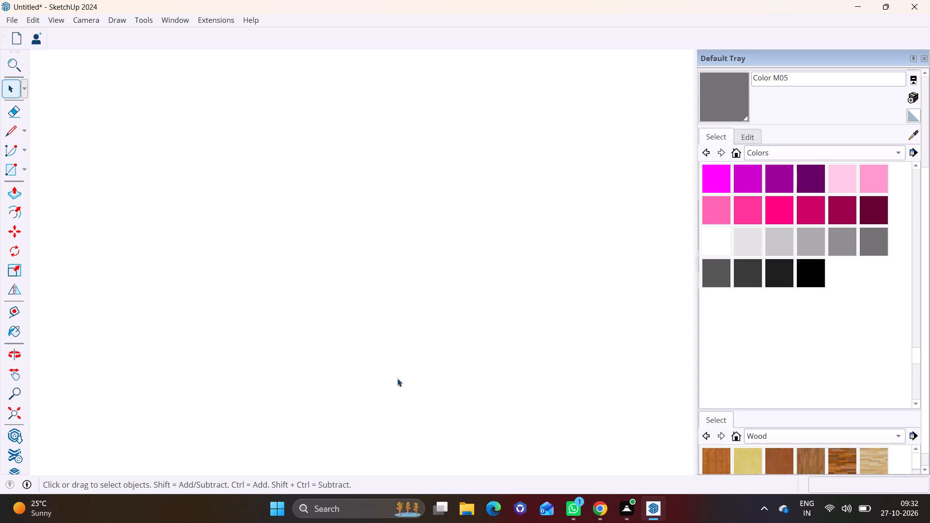
{"action": "scroll", "coordinate": [397, 378], "scroll_direction": "down", "scroll_amount": 20}
{"action": "scroll", "coordinate": [397, 378], "scroll_direction": "down", "scroll_amount": 14}
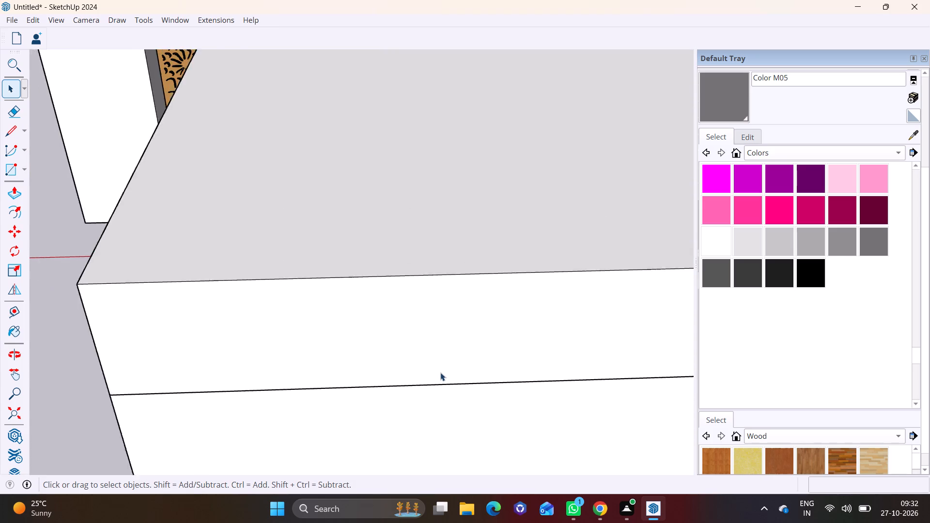
{"action": "scroll", "coordinate": [440, 372], "scroll_direction": "down", "scroll_amount": 3}
{"action": "middle_click_drag", "start_coordinate": [293, 348], "coordinate": [414, 303]}
{"action": "middle_click_drag", "start_coordinate": [215, 347], "coordinate": [341, 209], "text": "ctrl"}
{"action": "scroll", "coordinate": [265, 297], "scroll_direction": "down", "scroll_amount": 6}
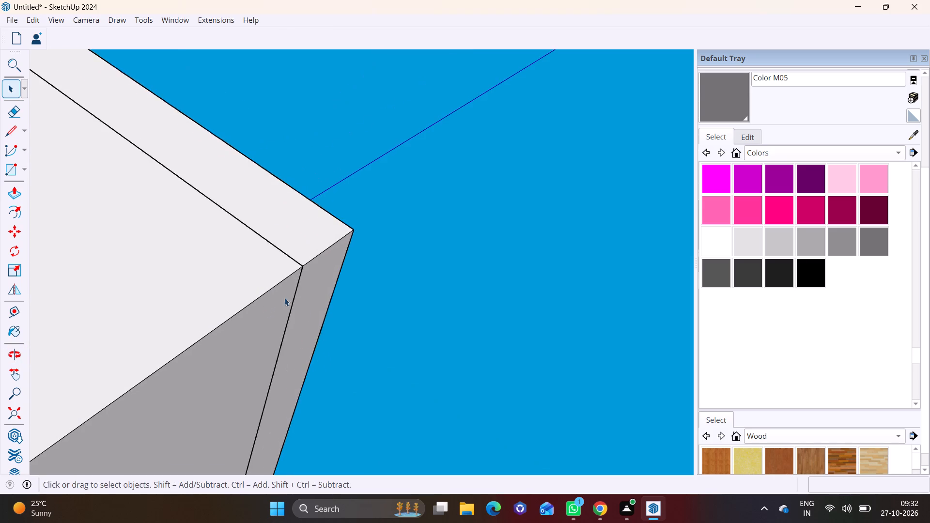
{"action": "scroll", "coordinate": [284, 298], "scroll_direction": "down", "scroll_amount": 7}
{"action": "middle_click_drag", "start_coordinate": [260, 368], "coordinate": [360, 284], "text": "ctrl"}
{"action": "middle_click_drag", "start_coordinate": [341, 287], "coordinate": [293, 400]}
{"action": "middle_click_drag", "start_coordinate": [269, 397], "coordinate": [376, 267], "text": "shift"}
{"action": "middle_click_drag", "start_coordinate": [356, 339], "coordinate": [356, 483]}
{"action": "scroll", "coordinate": [356, 483], "scroll_direction": "down", "scroll_amount": 9}
{"action": "middle_click_drag", "start_coordinate": [309, 394], "coordinate": [405, 190], "text": "shift"}
{"action": "middle_click_drag", "start_coordinate": [258, 292], "coordinate": [481, 350]}
{"action": "middle_click_drag", "start_coordinate": [280, 432], "coordinate": [371, 261], "text": "shift"}
{"action": "scroll", "coordinate": [326, 329], "scroll_direction": "down", "scroll_amount": 6}
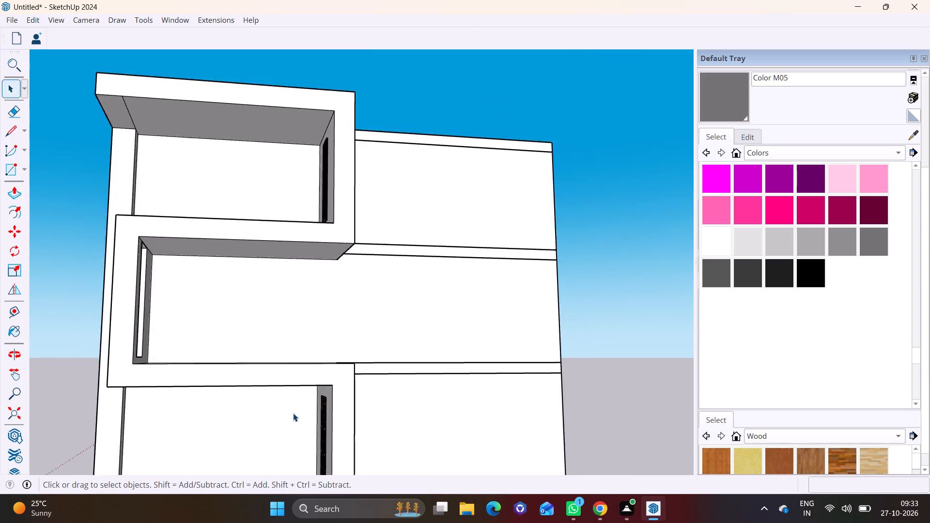
{"action": "scroll", "coordinate": [293, 413], "scroll_direction": "down", "scroll_amount": 6}
{"action": "middle_click_drag", "start_coordinate": [309, 428], "coordinate": [357, 299], "text": "shift"}
{"action": "scroll", "coordinate": [277, 342], "scroll_direction": "up", "scroll_amount": 4}
{"action": "scroll", "coordinate": [319, 261], "scroll_direction": "up", "scroll_amount": 1, "text": "shift"}
{"action": "middle_click_drag", "start_coordinate": [319, 260], "coordinate": [328, 407], "text": "shift"}
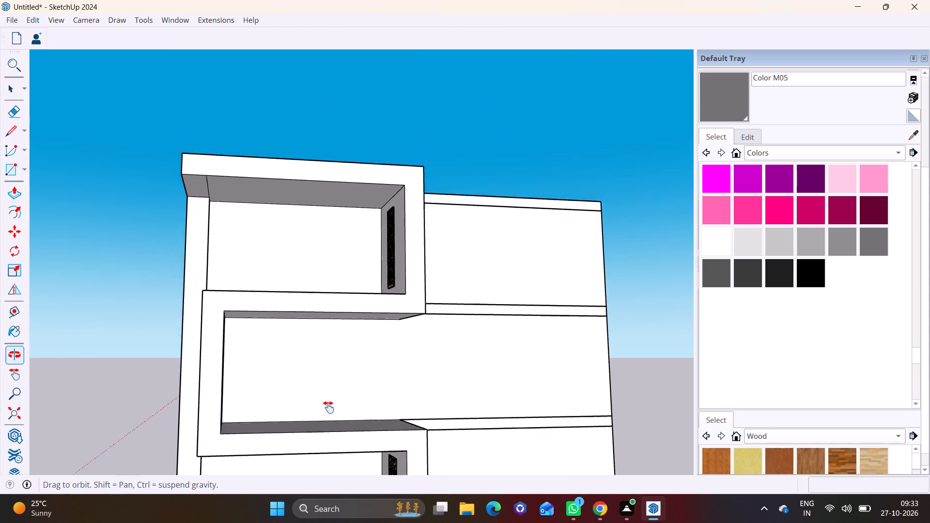
{"action": "middle_click_drag", "start_coordinate": [328, 407], "coordinate": [310, 443], "text": "shift"}
{"action": "scroll", "coordinate": [327, 316], "scroll_direction": "up", "scroll_amount": 5}
{"action": "middle_click_drag", "start_coordinate": [388, 400], "coordinate": [530, 434]}
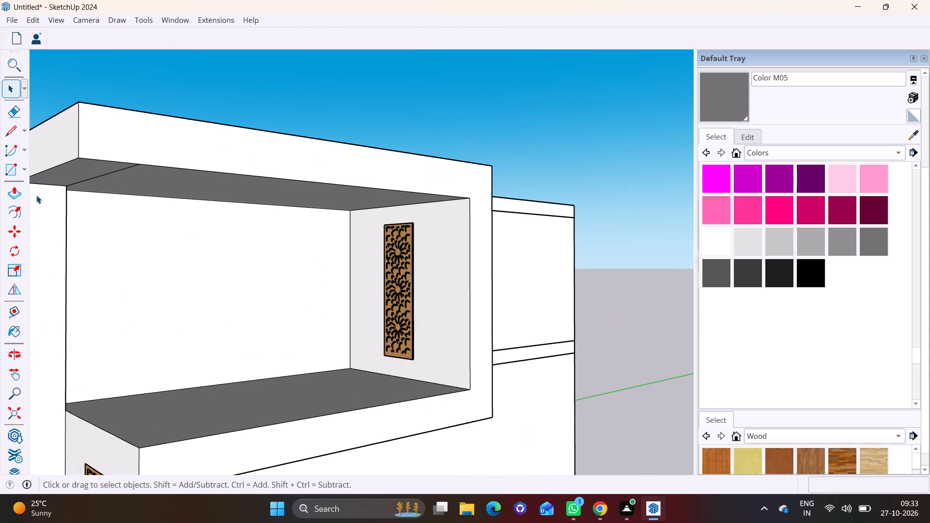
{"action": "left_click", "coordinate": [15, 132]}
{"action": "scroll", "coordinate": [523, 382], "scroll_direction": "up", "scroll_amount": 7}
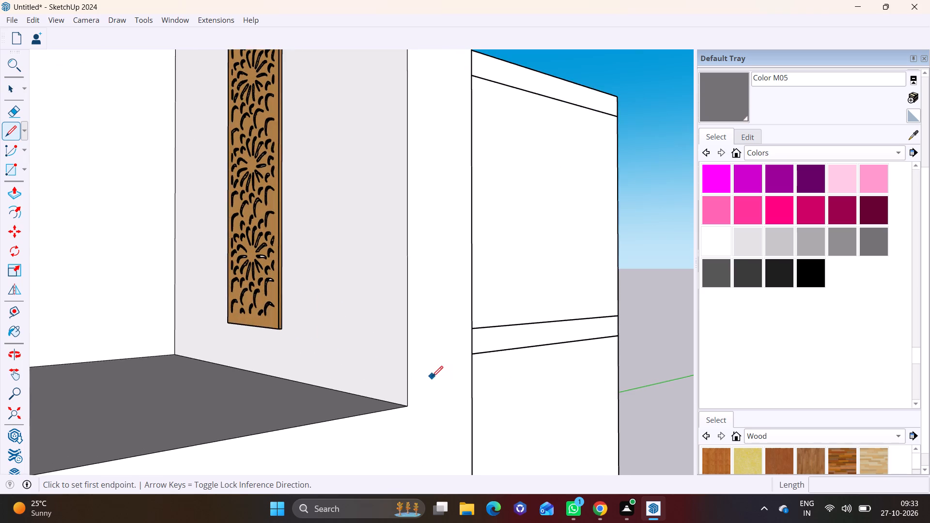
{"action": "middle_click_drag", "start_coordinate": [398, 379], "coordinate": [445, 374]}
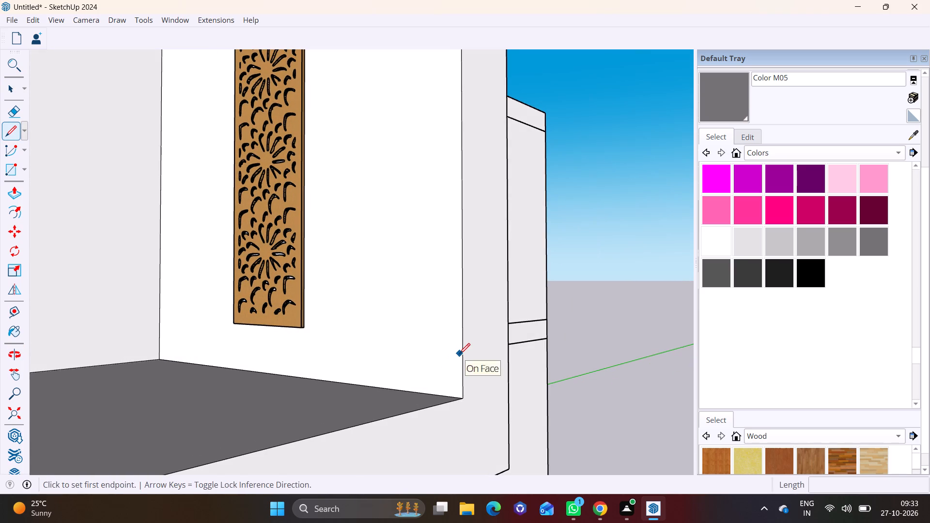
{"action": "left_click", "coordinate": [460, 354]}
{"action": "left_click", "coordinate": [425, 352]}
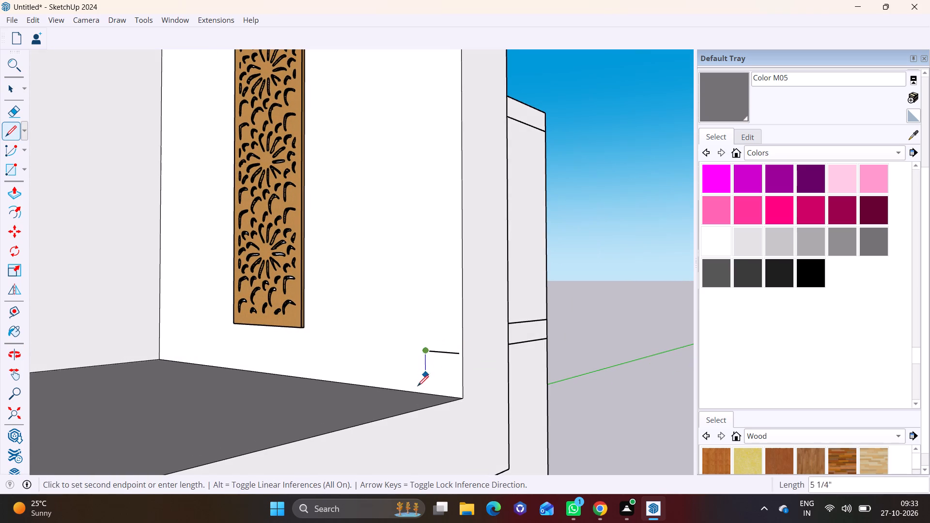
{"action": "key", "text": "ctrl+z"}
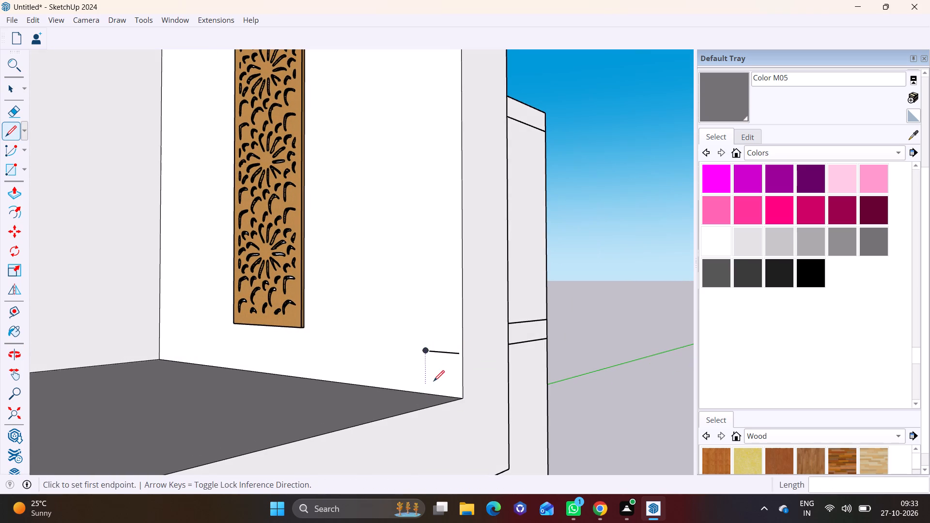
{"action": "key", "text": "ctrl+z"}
Draw a parapet section about 8" high on the top-storey balcony's end wall, at the outer floor corner beside the CNC panel.
{"action": "left_click", "coordinate": [425, 392]}
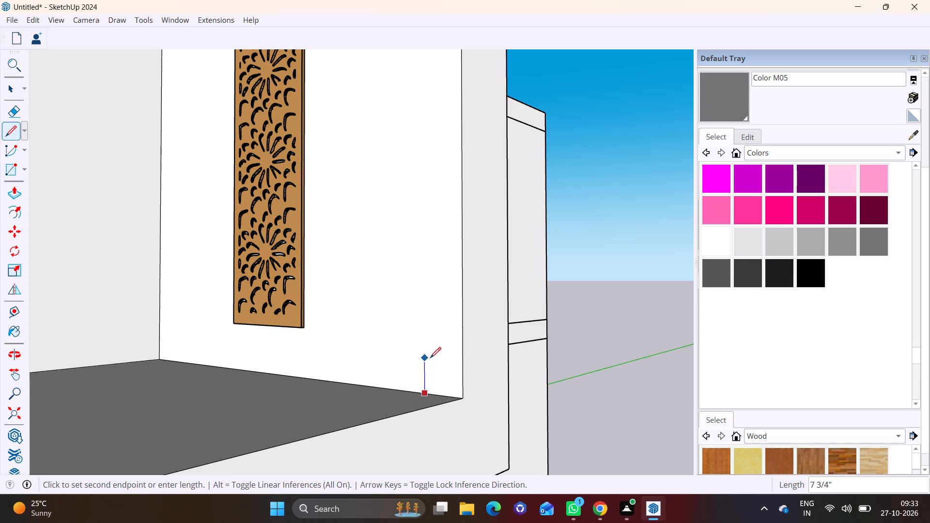
{"action": "left_click", "coordinate": [430, 357]}
{"action": "left_click", "coordinate": [462, 357]}
{"action": "key", "text": "space"}
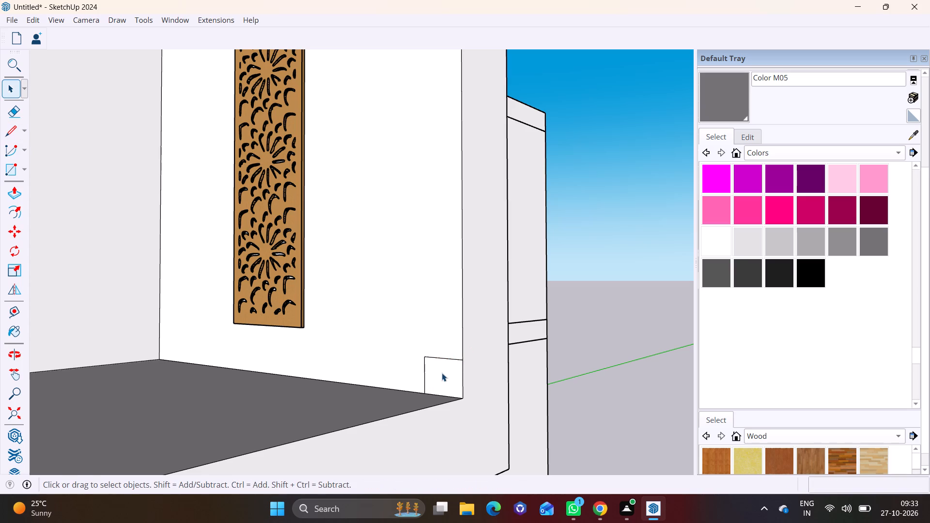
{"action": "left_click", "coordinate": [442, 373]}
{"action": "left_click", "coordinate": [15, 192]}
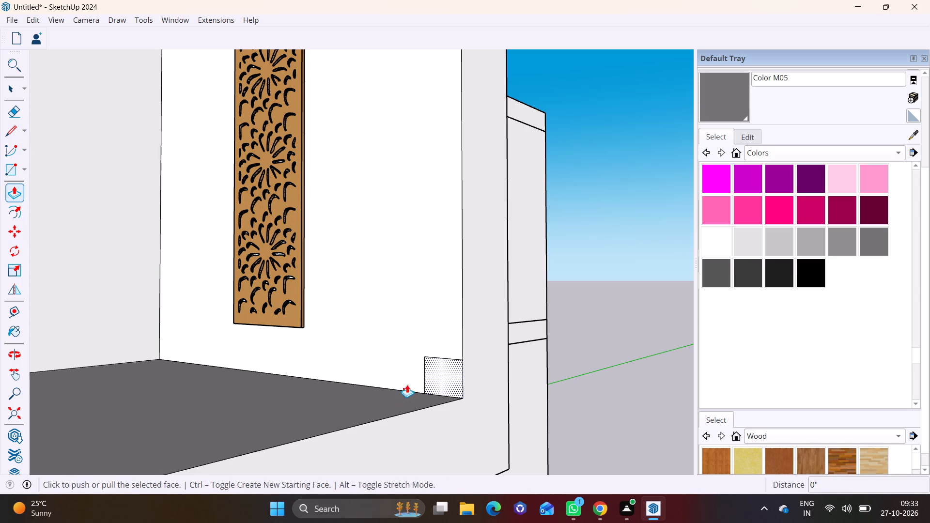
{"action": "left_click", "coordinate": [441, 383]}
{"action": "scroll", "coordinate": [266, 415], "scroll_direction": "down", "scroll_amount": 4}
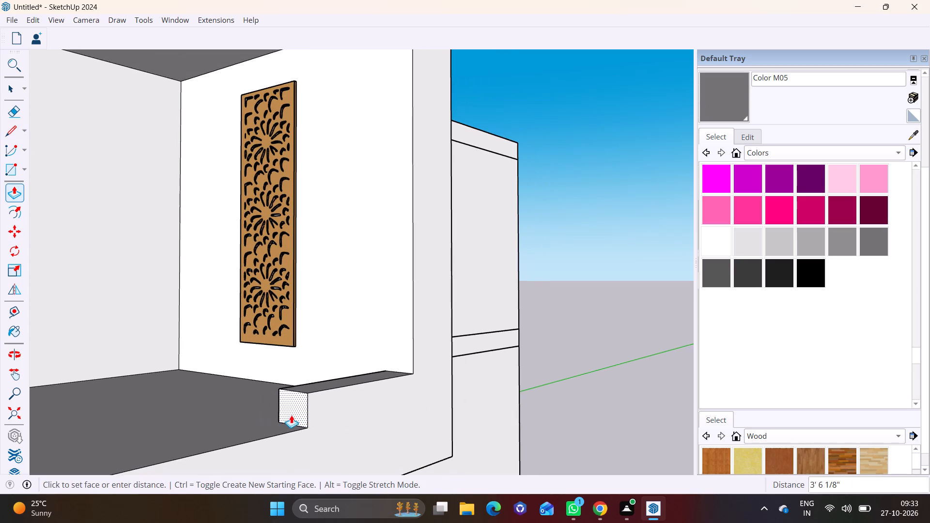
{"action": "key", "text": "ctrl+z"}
Redraw the parapet section's top edge, about 9 5/8" long, from the vertical line to the end wall's outer edge.
{"action": "left_click", "coordinate": [15, 132]}
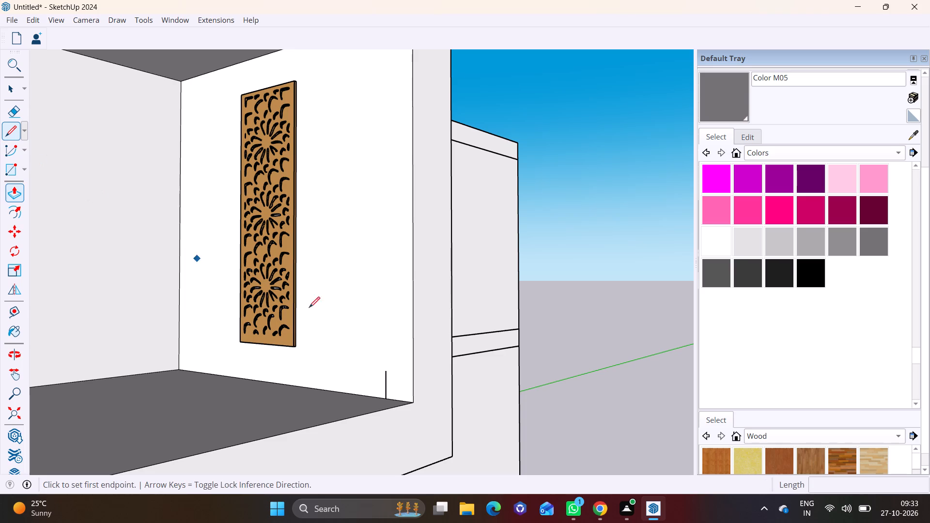
{"action": "left_click", "coordinate": [387, 371]}
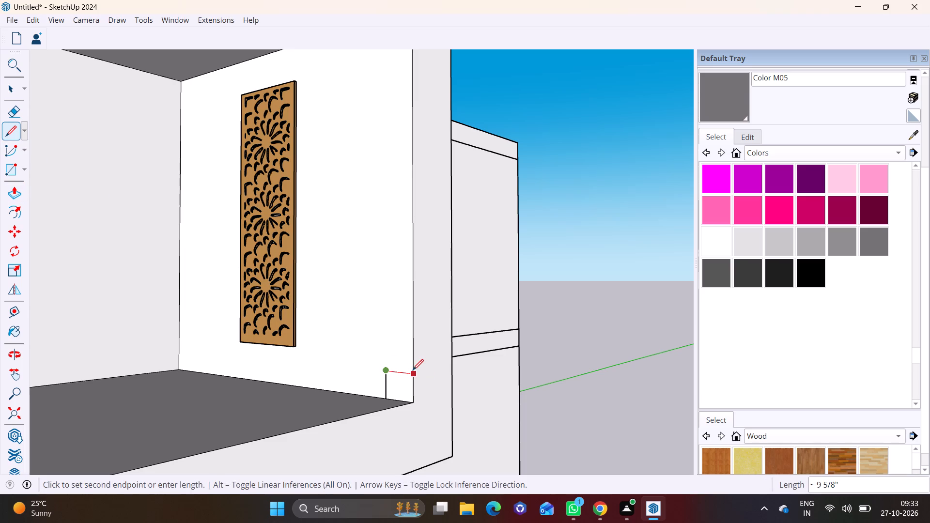
{"action": "left_click", "coordinate": [413, 370]}
{"action": "key", "text": "space"}
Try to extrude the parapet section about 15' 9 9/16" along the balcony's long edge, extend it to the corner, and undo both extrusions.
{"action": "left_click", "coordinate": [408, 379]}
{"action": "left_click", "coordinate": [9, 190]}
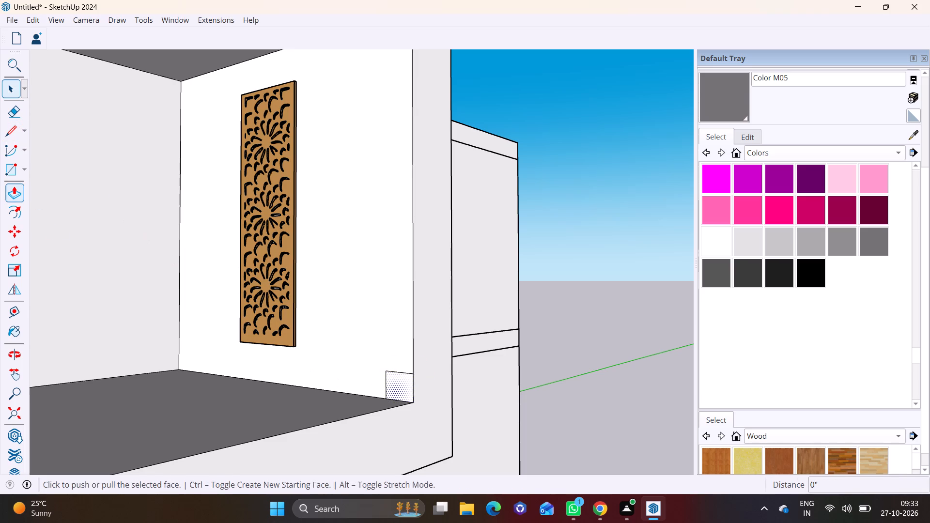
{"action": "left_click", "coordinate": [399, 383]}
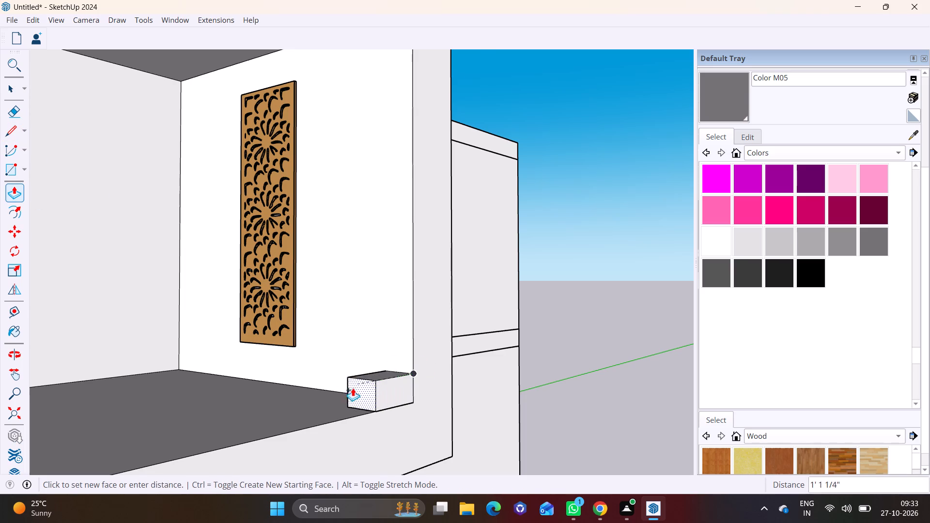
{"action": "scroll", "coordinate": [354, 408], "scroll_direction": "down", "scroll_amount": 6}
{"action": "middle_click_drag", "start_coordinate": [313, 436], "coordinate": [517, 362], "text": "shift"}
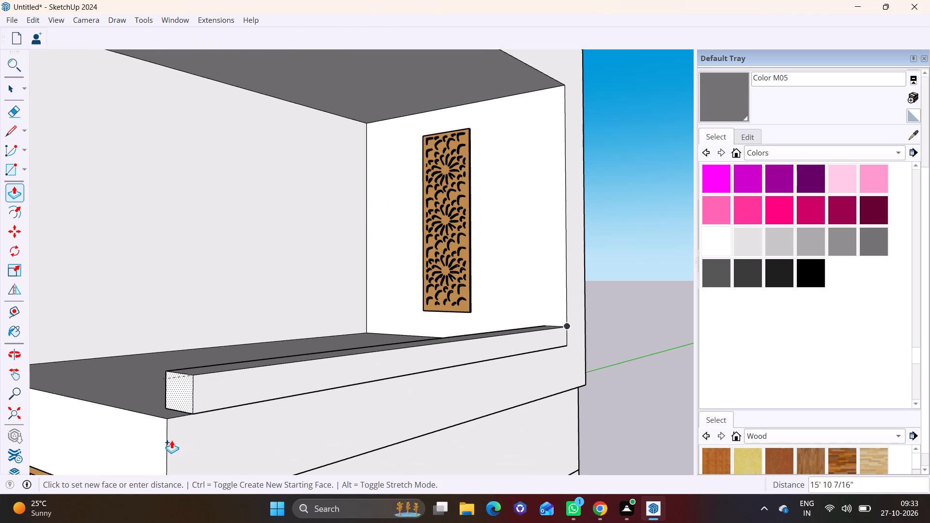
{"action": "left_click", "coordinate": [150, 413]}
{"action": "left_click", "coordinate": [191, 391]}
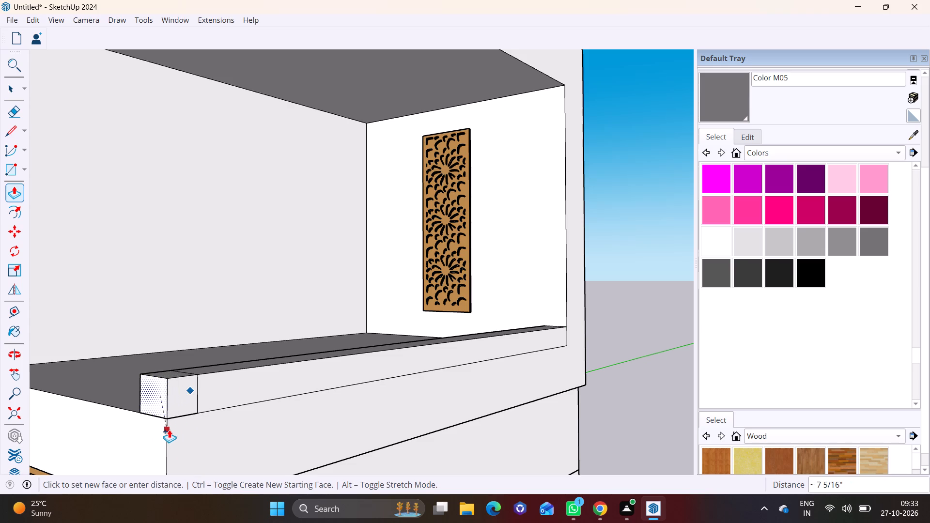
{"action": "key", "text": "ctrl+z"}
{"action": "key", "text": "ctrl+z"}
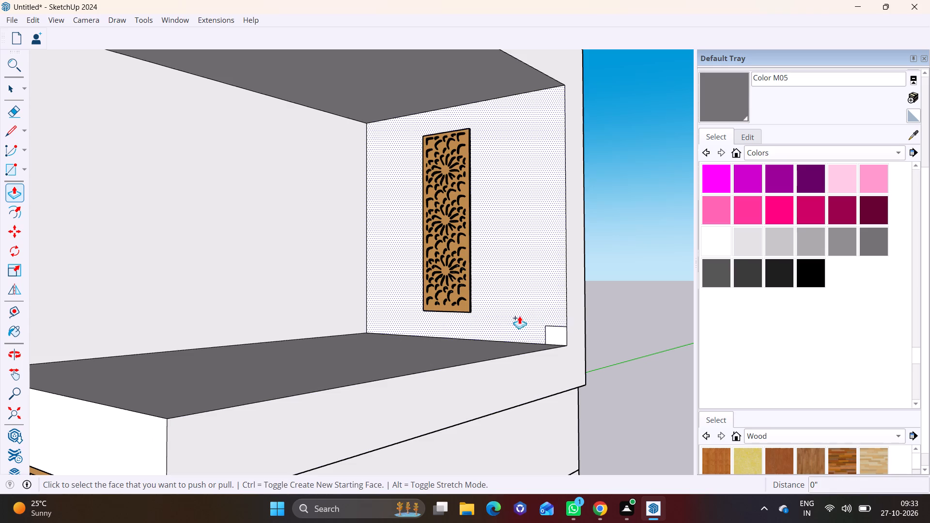
Extrude the parapet section about 16' 4 7/8" along the top-storey balcony's long edge to its outer corner.
{"action": "left_click", "coordinate": [554, 334]}
{"action": "left_click", "coordinate": [166, 428]}
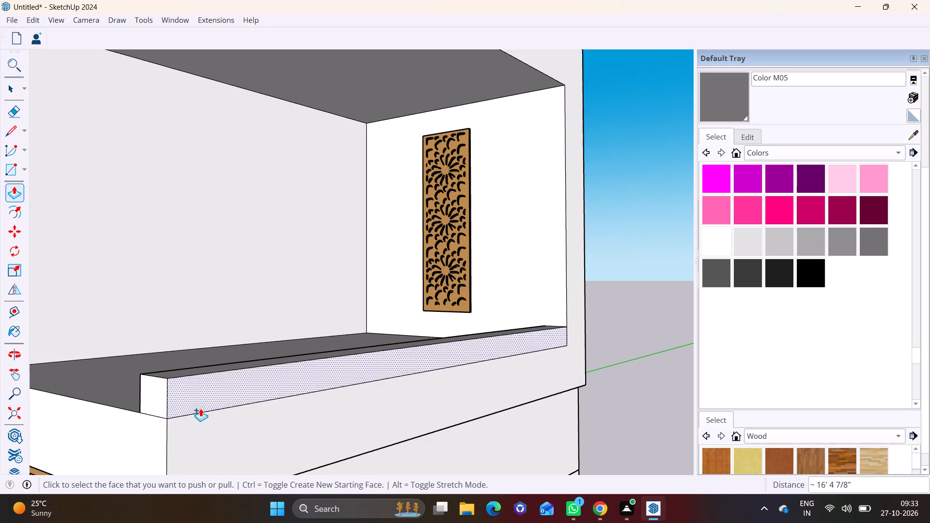
Draw a vertical 8" line on the parapet's inner face near the balcony's outer corner, splitting off a short end section.
{"action": "scroll", "coordinate": [204, 406], "scroll_direction": "down", "scroll_amount": 3}
{"action": "middle_click_drag", "start_coordinate": [207, 408], "coordinate": [541, 431]}
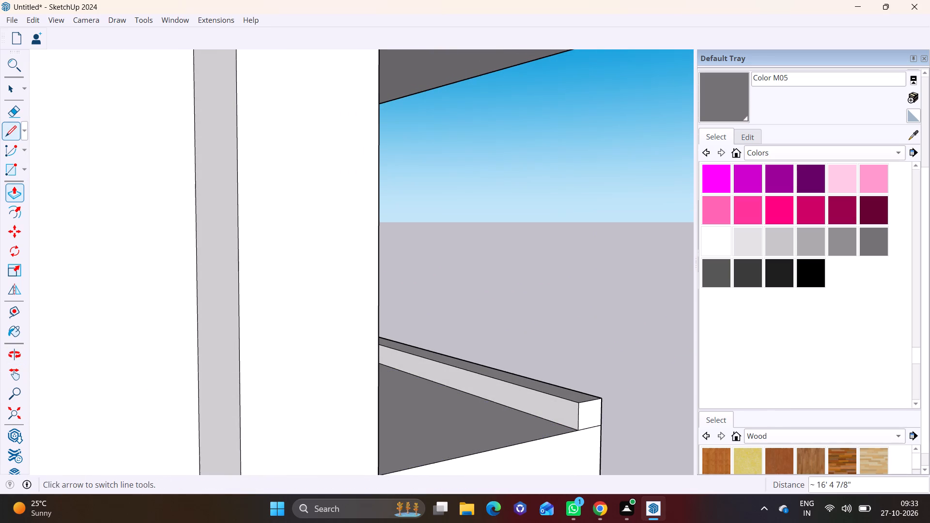
{"action": "left_click", "coordinate": [13, 129]}
{"action": "middle_click_drag", "start_coordinate": [515, 414], "coordinate": [451, 364], "text": "shift"}
{"action": "scroll", "coordinate": [503, 375], "scroll_direction": "up", "scroll_amount": 7}
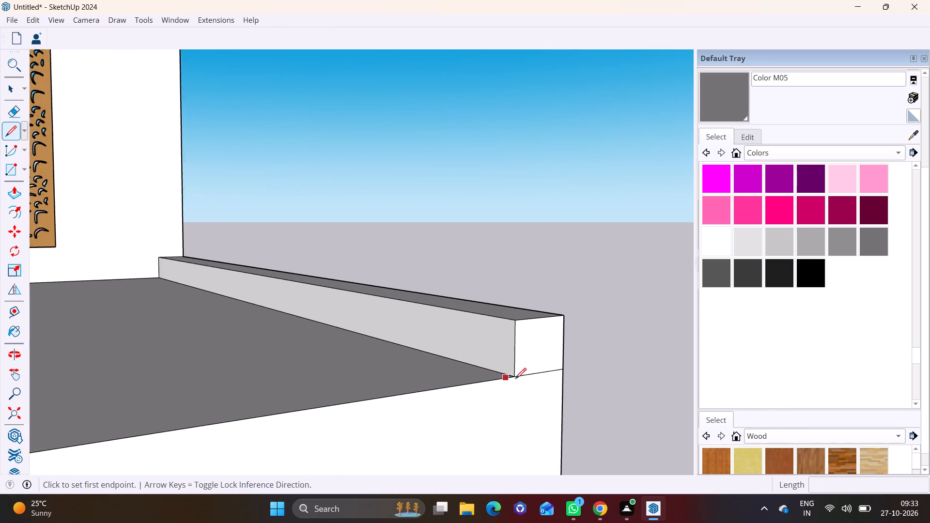
{"action": "middle_click_drag", "start_coordinate": [515, 379], "coordinate": [566, 394]}
{"action": "left_click", "coordinate": [480, 357]}
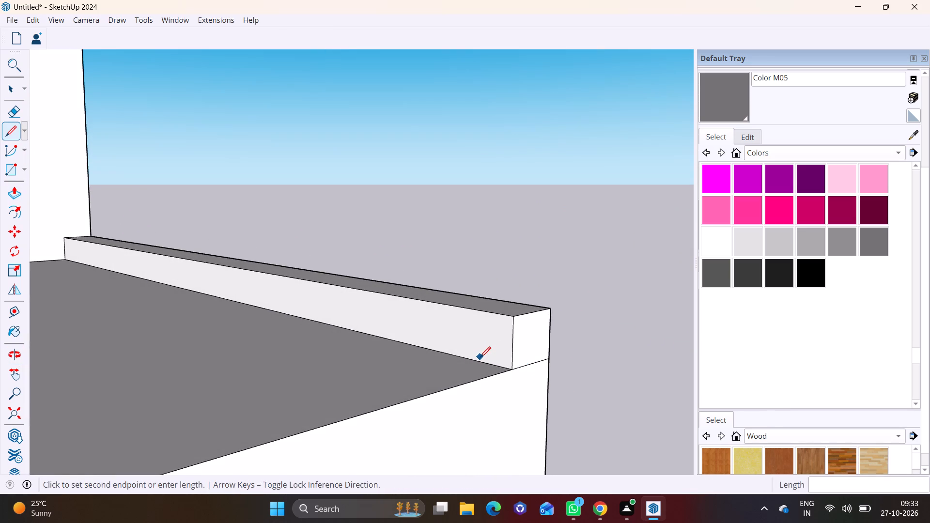
{"action": "key", "text": "ctrl+z"}
{"action": "left_click", "coordinate": [477, 362]}
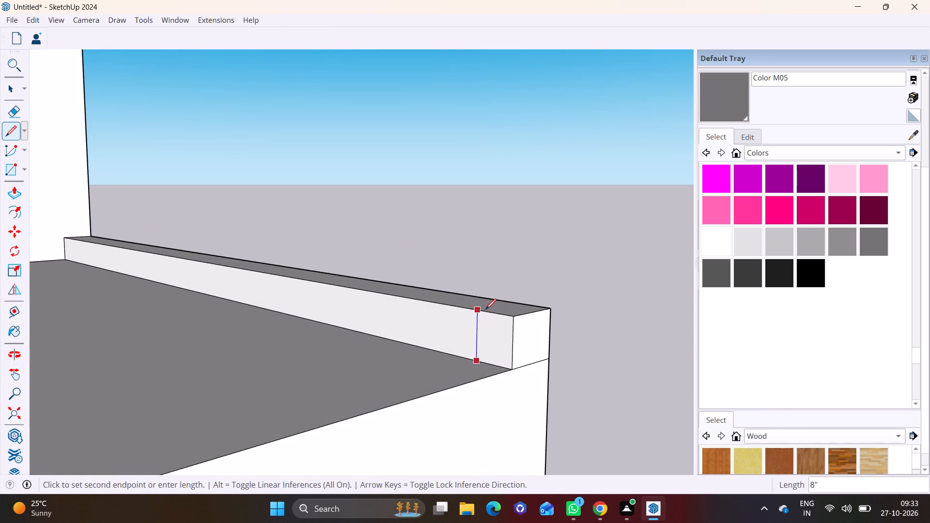
{"action": "left_click", "coordinate": [485, 309]}
{"action": "key", "text": "ctrl+z"}
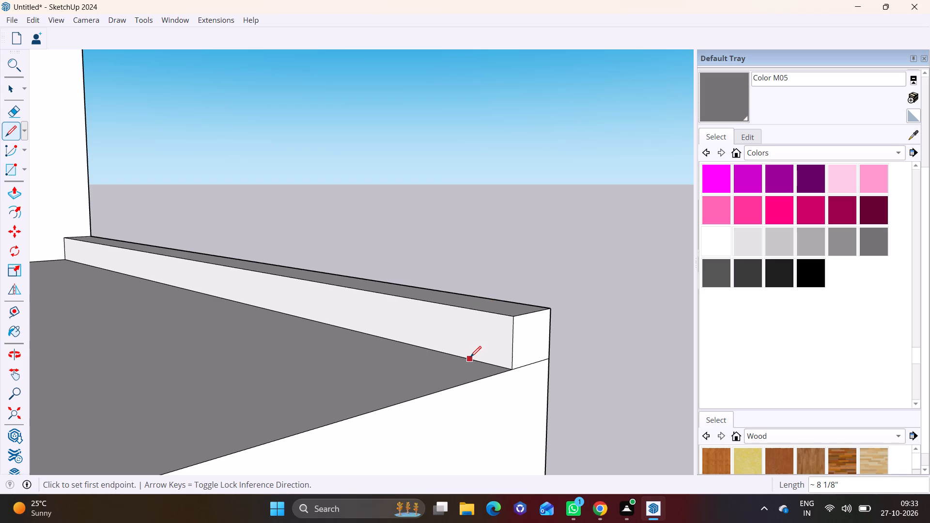
{"action": "left_click", "coordinate": [476, 358]}
{"action": "left_click", "coordinate": [480, 308]}
{"action": "key", "text": "space"}
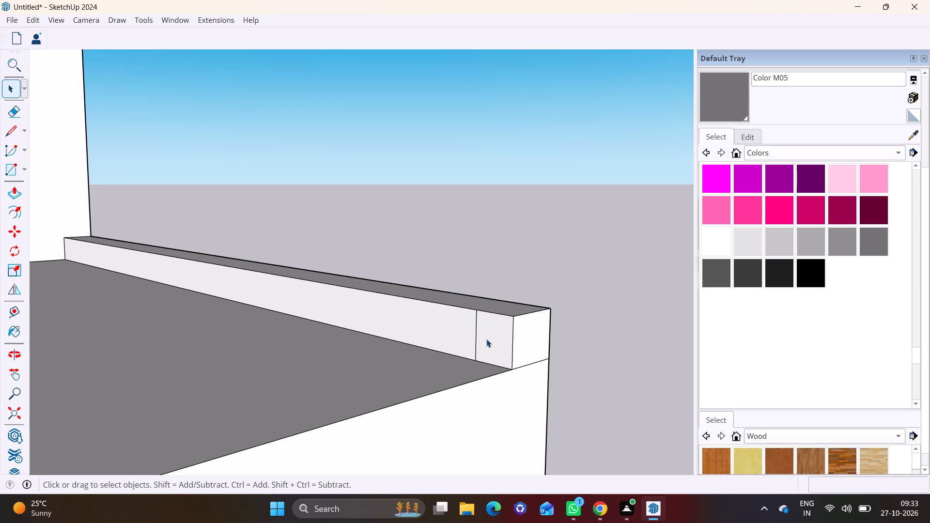
Extrude the split-off end section along the top-storey balcony's short edge up to the corner pillar.
{"action": "left_click", "coordinate": [486, 339]}
{"action": "left_click", "coordinate": [10, 200]}
{"action": "left_click", "coordinate": [485, 340]}
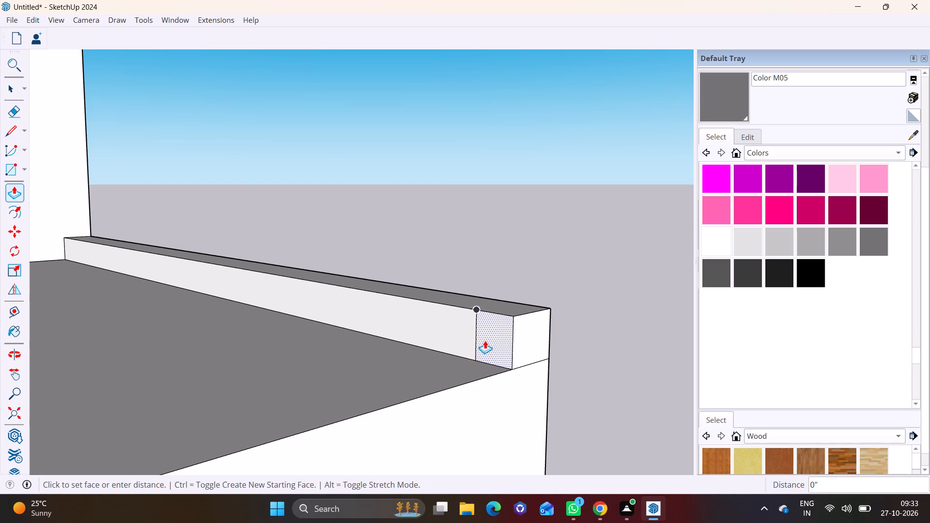
{"action": "scroll", "coordinate": [196, 416], "scroll_direction": "down", "scroll_amount": 6}
{"action": "middle_click_drag", "start_coordinate": [217, 406], "coordinate": [360, 354], "text": "shift"}
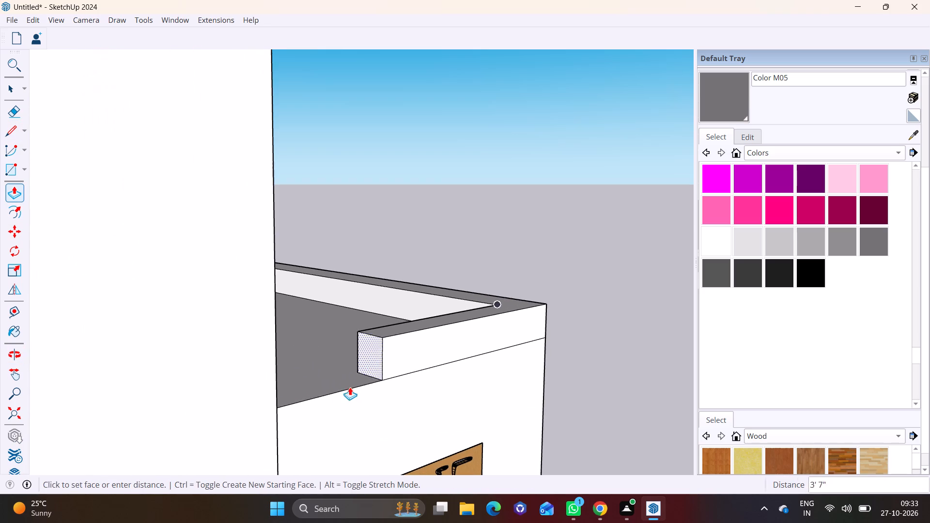
{"action": "left_click", "coordinate": [247, 407]}
{"action": "middle_click_drag", "start_coordinate": [336, 416], "coordinate": [279, 422]}
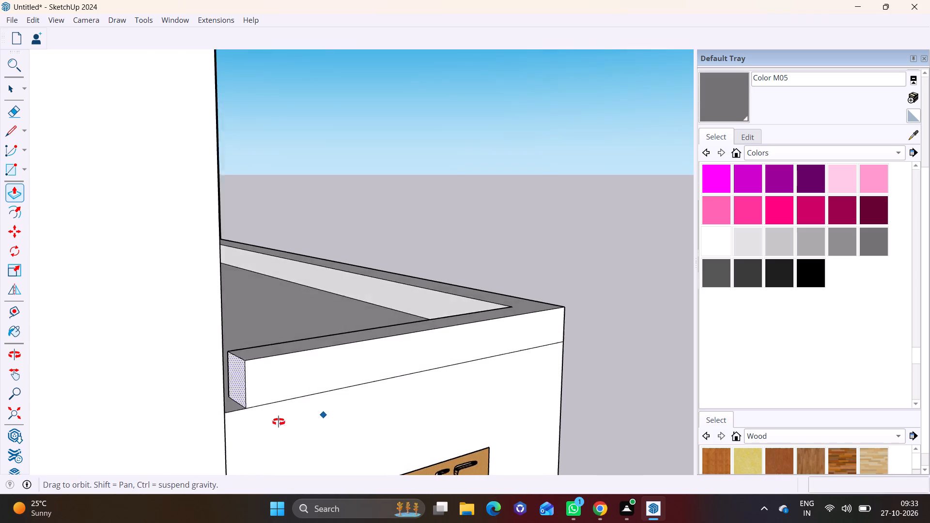
{"action": "middle_click_drag", "start_coordinate": [279, 422], "coordinate": [237, 422]}
{"action": "left_click", "coordinate": [214, 375]}
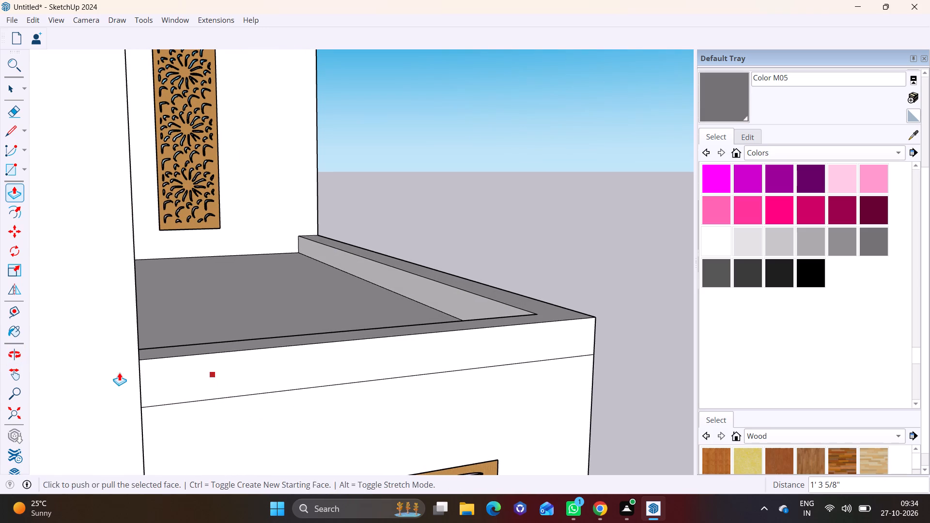
Finish extruding the parapet's end section along the top-storey balcony's short edge at the corner pillar.
{"action": "left_click", "coordinate": [119, 372]}
{"action": "key", "text": "space"}
Paint the outer faces, the inner face and the top of the top-storey balcony's parapet with Color M05 grey.
{"action": "left_click", "coordinate": [871, 244]}
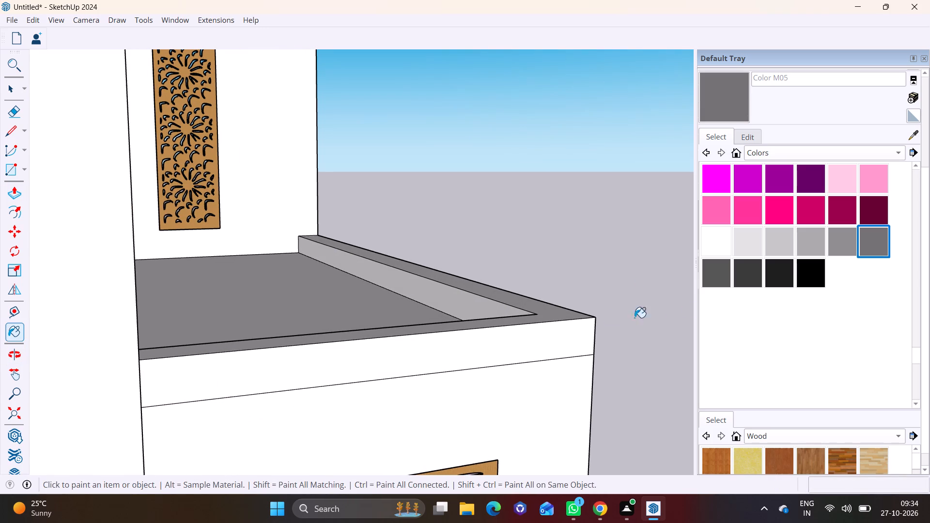
{"action": "left_click", "coordinate": [573, 326]}
{"action": "left_click", "coordinate": [498, 304]}
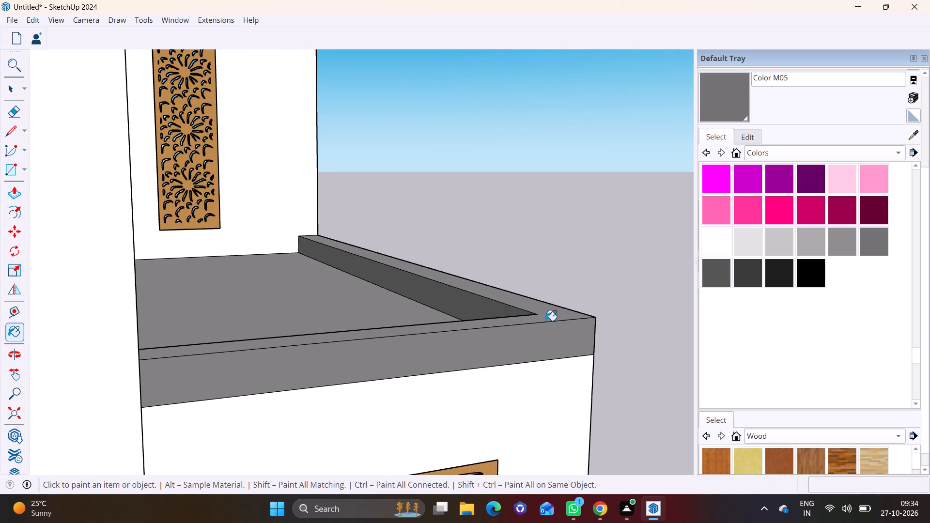
{"action": "left_click", "coordinate": [551, 316]}
{"action": "middle_click_drag", "start_coordinate": [580, 319], "coordinate": [294, 339]}
{"action": "scroll", "coordinate": [524, 392], "scroll_direction": "down", "scroll_amount": 2}
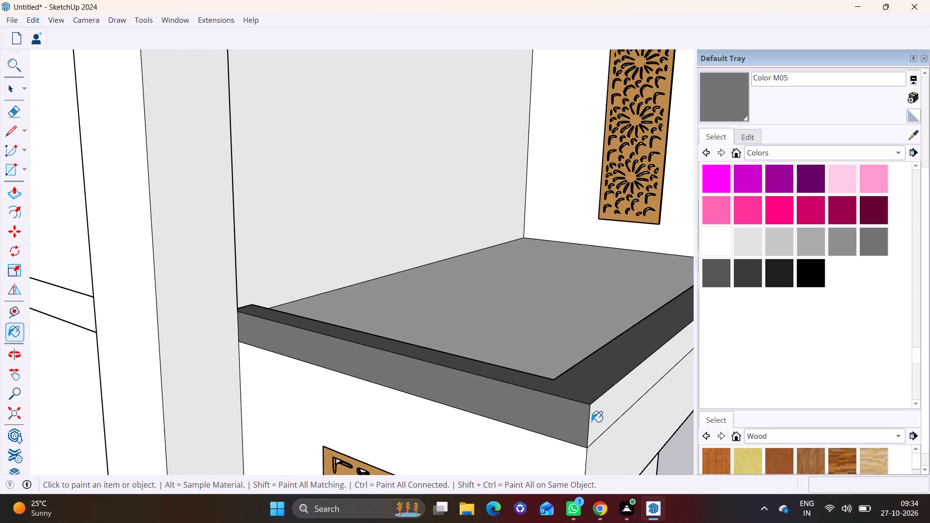
{"action": "left_click", "coordinate": [594, 407]}
Examine the zigzag facade and its balconies up close and across the whole tower.
{"action": "scroll", "coordinate": [600, 409], "scroll_direction": "down", "scroll_amount": 16}
{"action": "middle_click_drag", "start_coordinate": [573, 430], "coordinate": [419, 297]}
{"action": "scroll", "coordinate": [457, 325], "scroll_direction": "down", "scroll_amount": 7}
{"action": "middle_click_drag", "start_coordinate": [494, 408], "coordinate": [404, 215], "text": "shift"}
{"action": "middle_click_drag", "start_coordinate": [411, 256], "coordinate": [404, 327]}
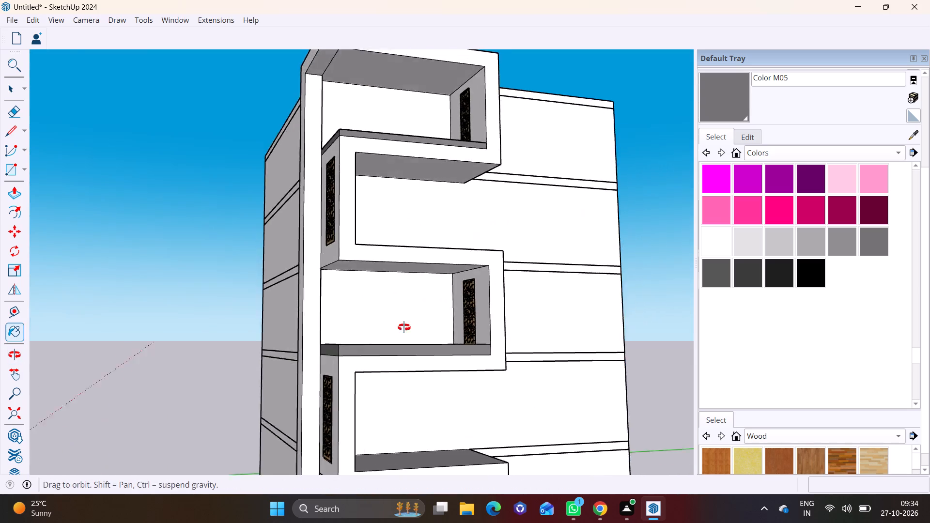
{"action": "middle_click_drag", "start_coordinate": [404, 327], "coordinate": [402, 343]}
{"action": "scroll", "coordinate": [435, 325], "scroll_direction": "down", "scroll_amount": 12}
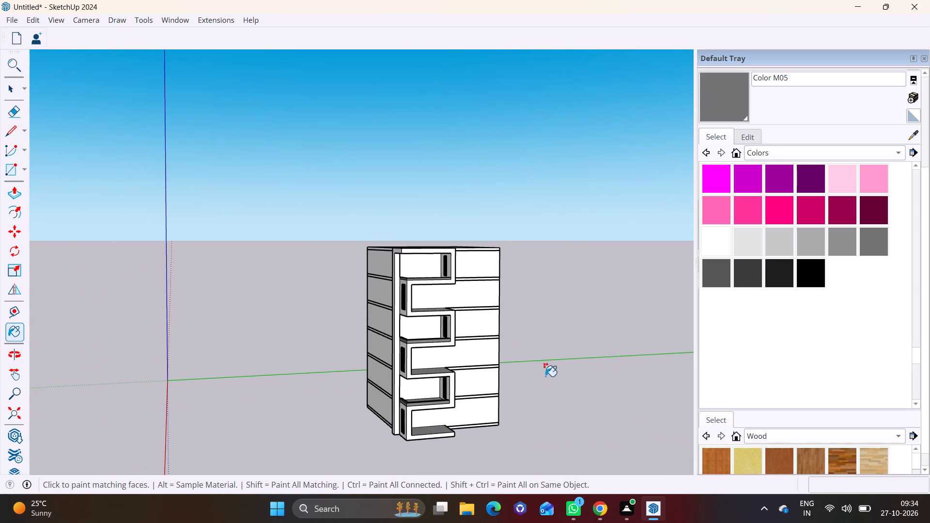
{"action": "key", "text": "space"}
{"action": "left_click", "coordinate": [546, 377]}
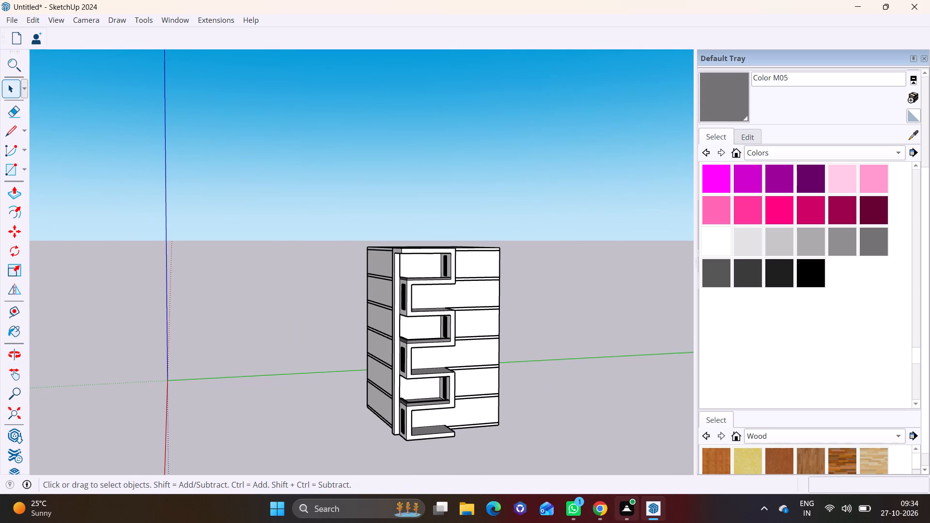
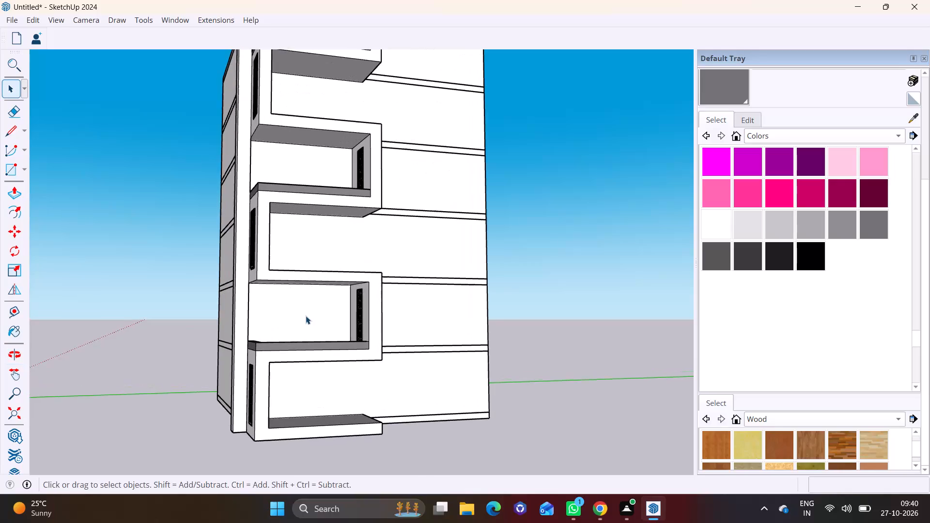
Examine the zigzag facade, its balconies and CNC-cut panels from the tower's base up to the top storey.
{"action": "scroll", "coordinate": [306, 316], "scroll_direction": "up", "scroll_amount": 2}
{"action": "middle_click_drag", "start_coordinate": [368, 332], "coordinate": [418, 340]}
{"action": "scroll", "coordinate": [271, 289], "scroll_direction": "down", "scroll_amount": 1}
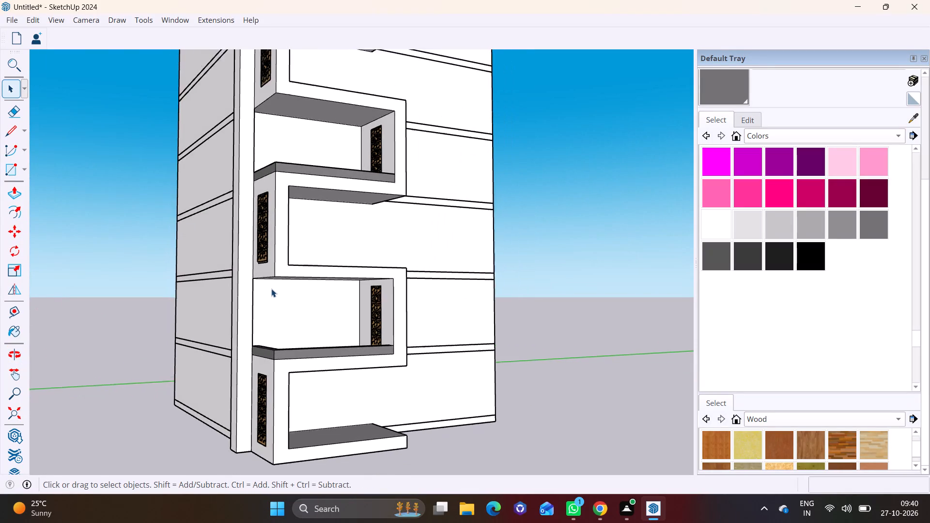
{"action": "scroll", "coordinate": [271, 289], "scroll_direction": "down", "scroll_amount": 3}
{"action": "middle_click_drag", "start_coordinate": [284, 308], "coordinate": [264, 239], "text": "shift"}
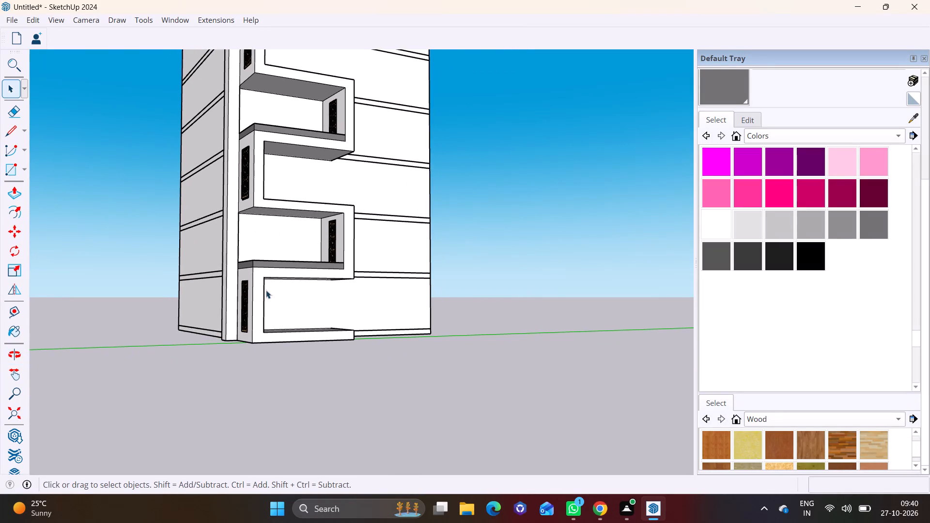
{"action": "scroll", "coordinate": [269, 292], "scroll_direction": "up", "scroll_amount": 4}
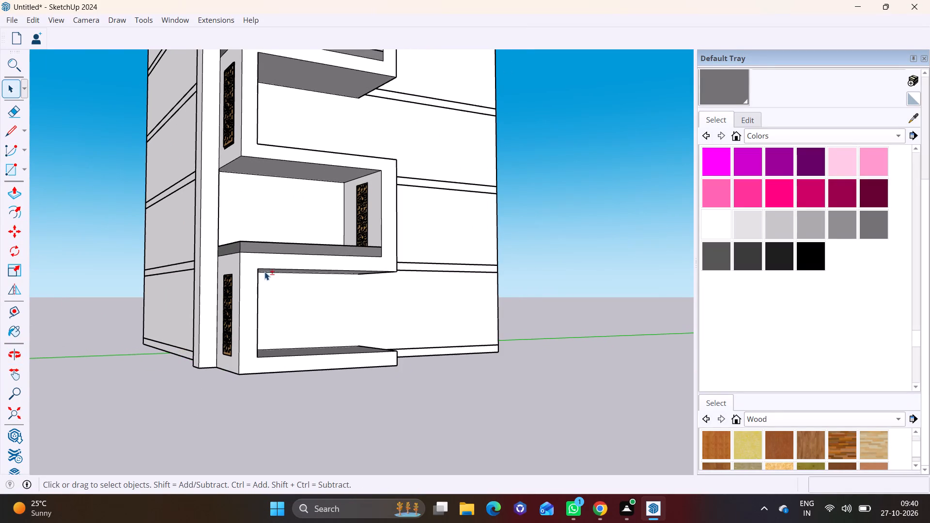
{"action": "middle_click_drag", "start_coordinate": [264, 271], "coordinate": [259, 335], "text": "shift"}
{"action": "scroll", "coordinate": [261, 324], "scroll_direction": "up", "scroll_amount": 1, "text": "shift"}
{"action": "scroll", "coordinate": [269, 304], "scroll_direction": "down", "scroll_amount": 3}
{"action": "middle_click_drag", "start_coordinate": [271, 245], "coordinate": [238, 382], "text": "shift"}
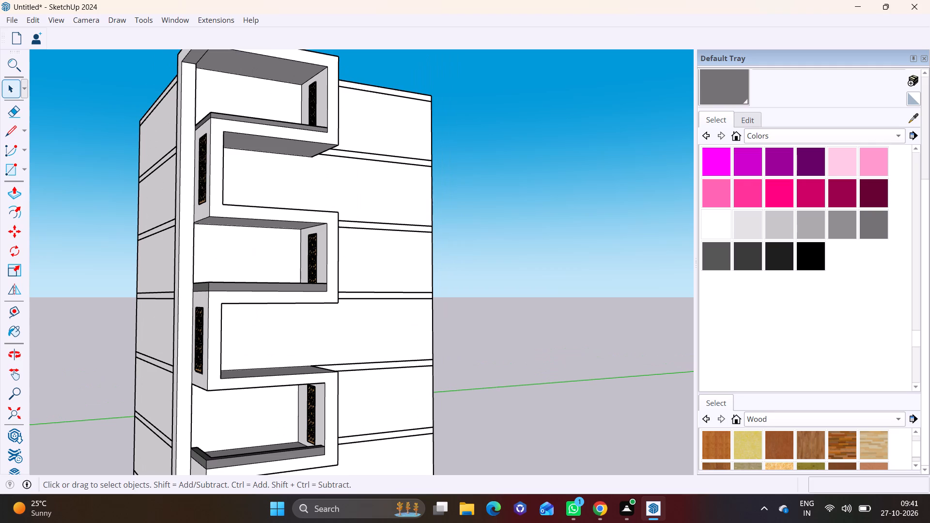
Open the 3D Warehouse and replace the CNC CUTTING search with a model search for DOOORS.
{"action": "left_click", "coordinate": [170, 18]}
{"action": "left_click", "coordinate": [220, 114]}
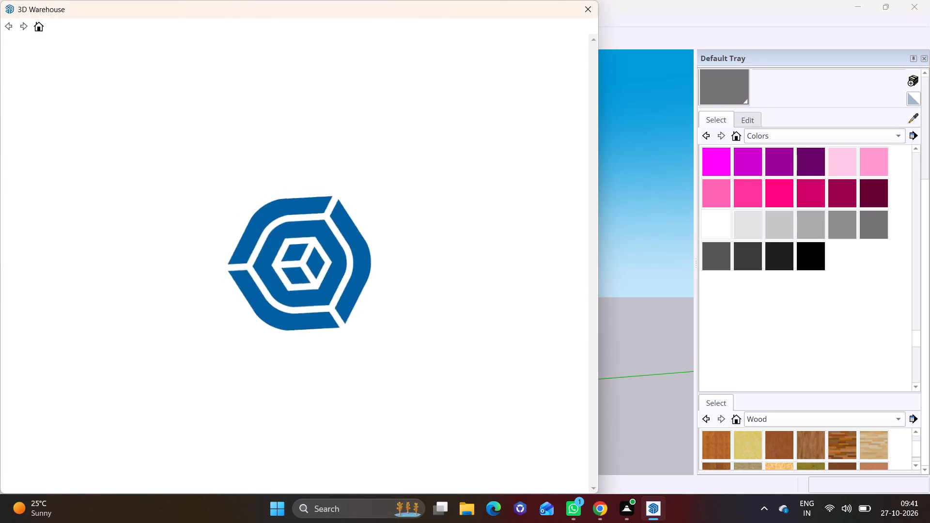
{"action": "scroll", "coordinate": [327, 231], "scroll_direction": "down", "scroll_amount": 2}
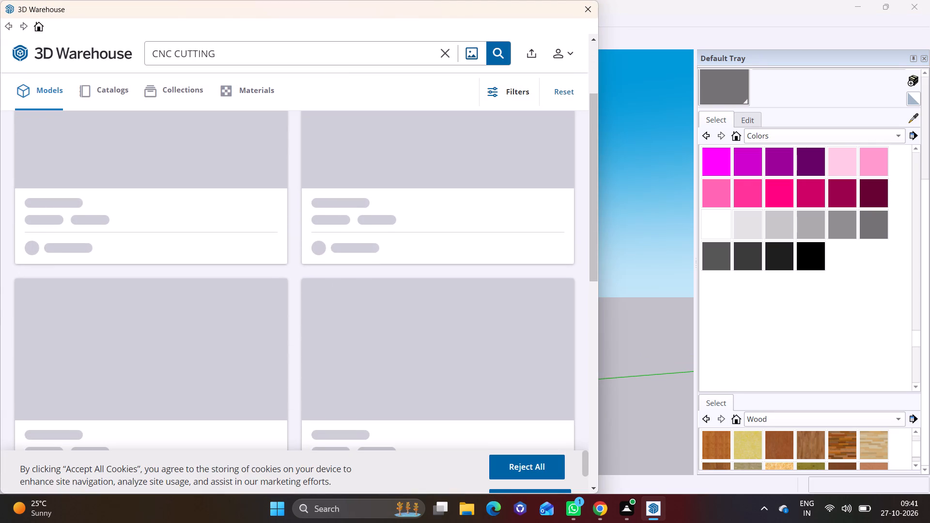
{"action": "scroll", "coordinate": [391, 253], "scroll_direction": "down", "scroll_amount": 1}
{"action": "scroll", "coordinate": [566, 350], "scroll_direction": "up", "scroll_amount": 4}
{"action": "left_click", "coordinate": [595, 490]}
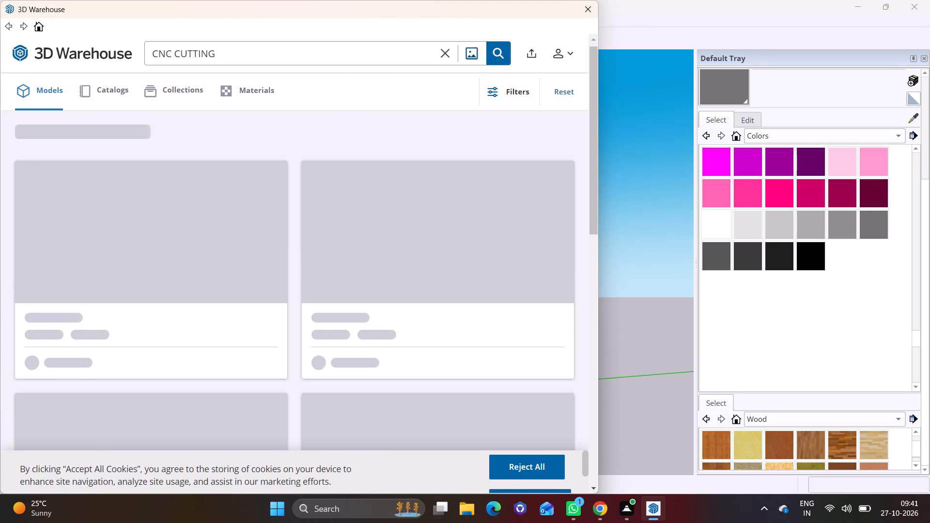
{"action": "left_click", "coordinate": [594, 488]}
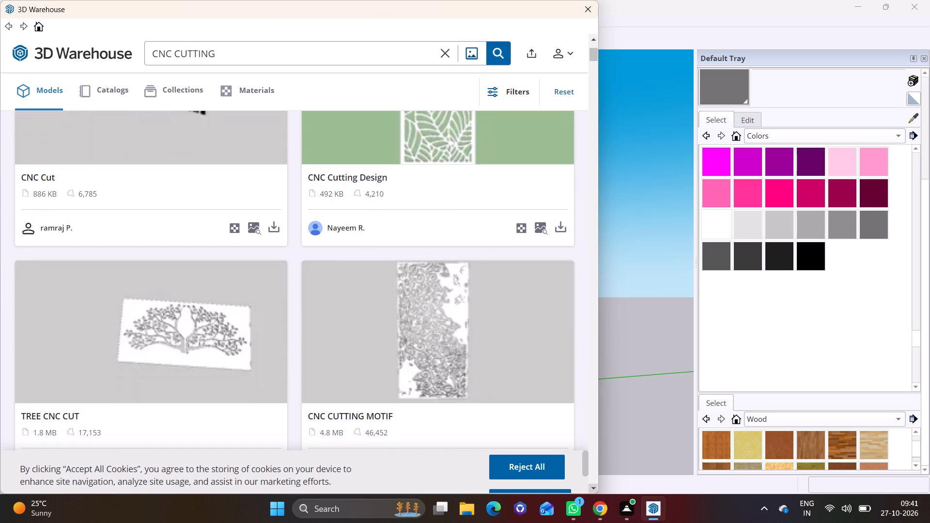
{"action": "left_click", "coordinate": [594, 488]}
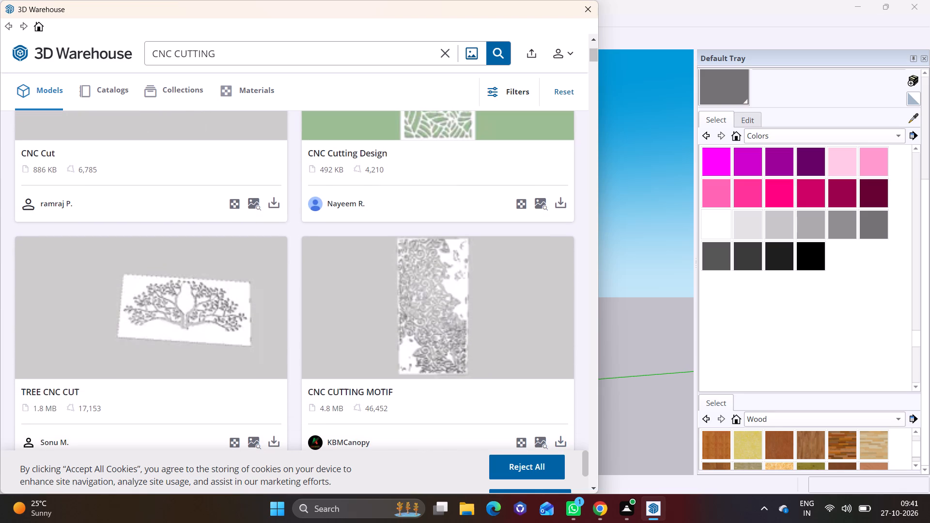
{"action": "left_click", "coordinate": [450, 53]}
{"action": "left_click", "coordinate": [324, 55]}
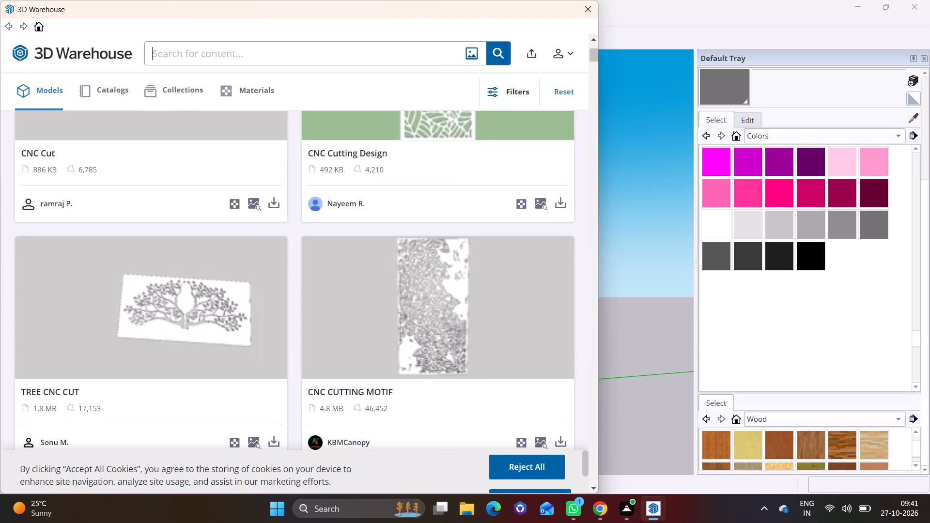
{"action": "type", "text": "DOOOR"}
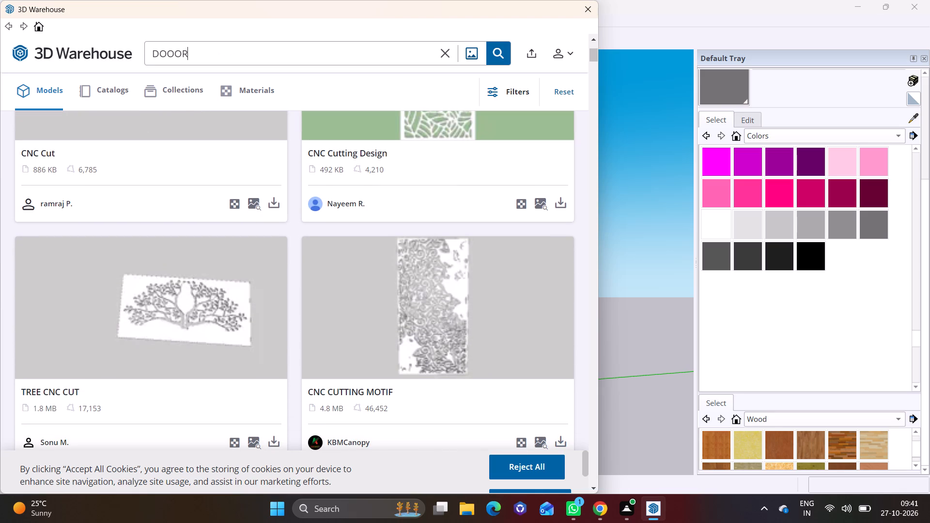
{"action": "key", "text": "s"}
{"action": "key", "text": "Return"}
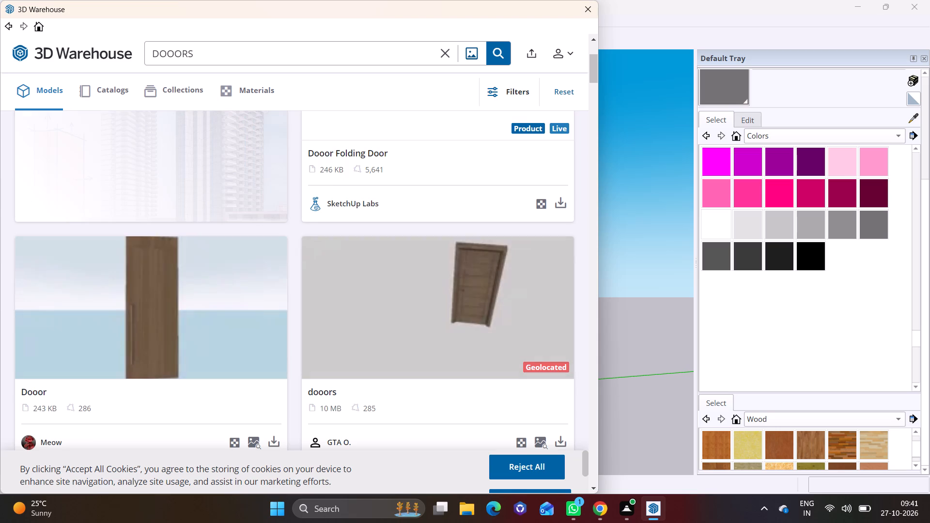
Load the 16 MB panelled wooden "dooor" model from the search results and place it on the tower's roof.
{"action": "scroll", "coordinate": [554, 289], "scroll_direction": "up", "scroll_amount": 7}
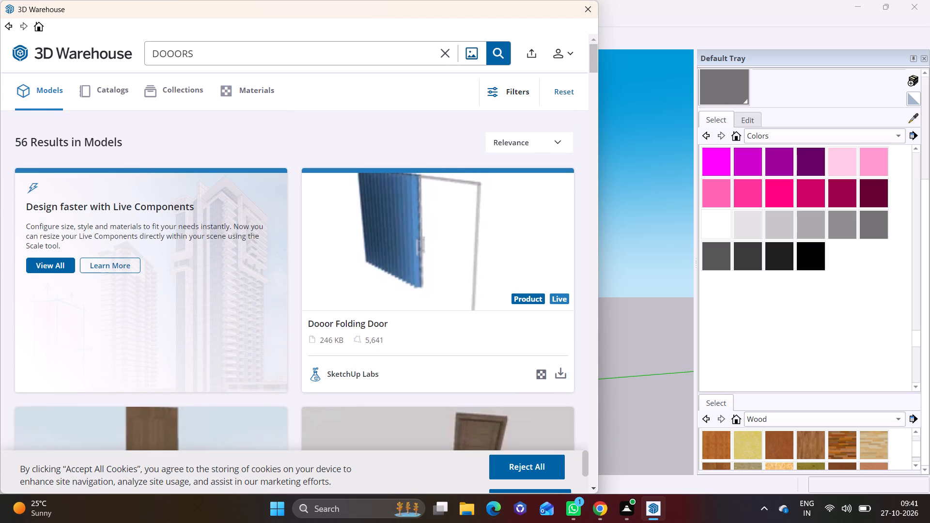
{"action": "left_click", "coordinate": [591, 485]}
{"action": "left_click", "coordinate": [591, 485]}
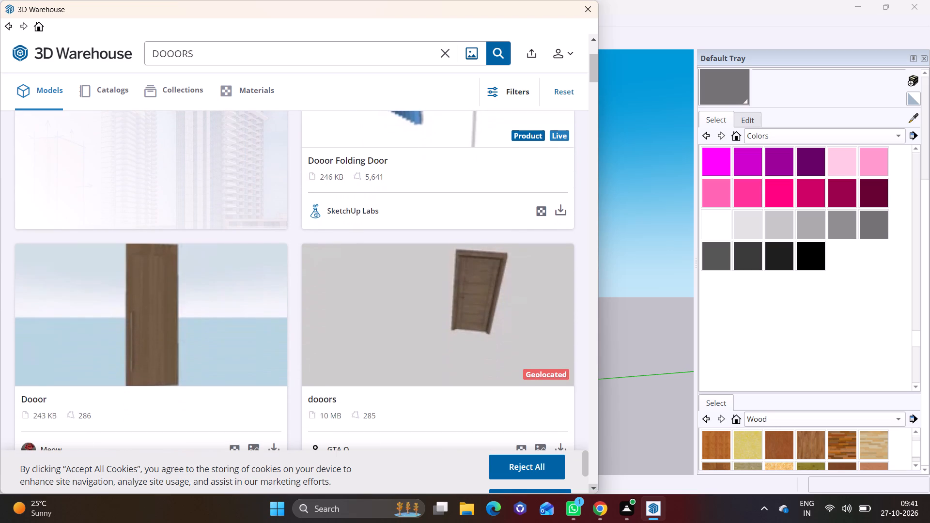
{"action": "left_click", "coordinate": [591, 485]}
{"action": "left_click", "coordinate": [591, 485]}
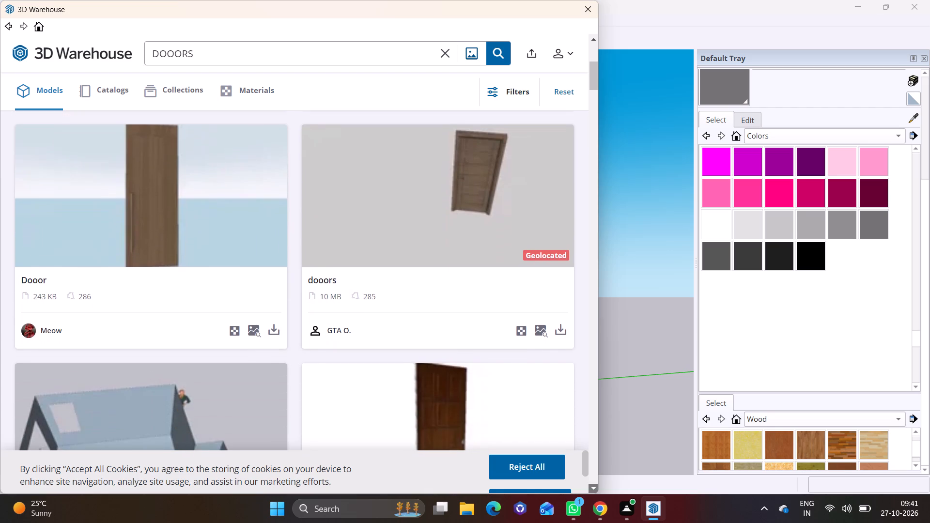
{"action": "left_click", "coordinate": [591, 485]}
{"action": "left_click", "coordinate": [591, 485]}
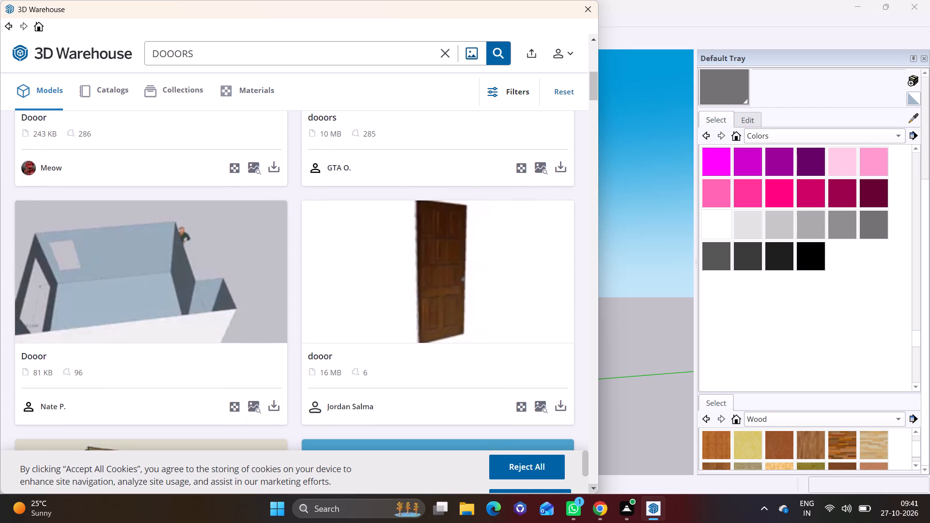
{"action": "left_click", "coordinate": [591, 485]}
{"action": "left_click", "coordinate": [560, 372]}
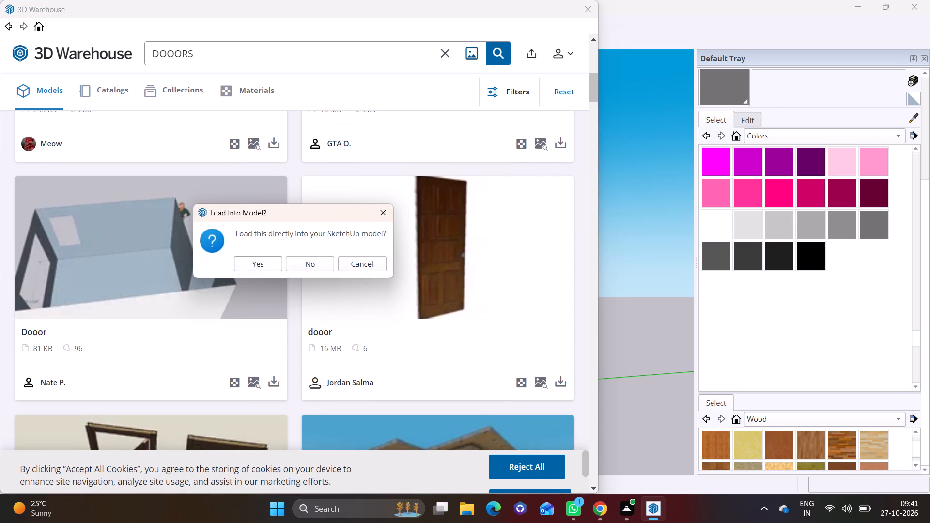
{"action": "left_click", "coordinate": [262, 260]}
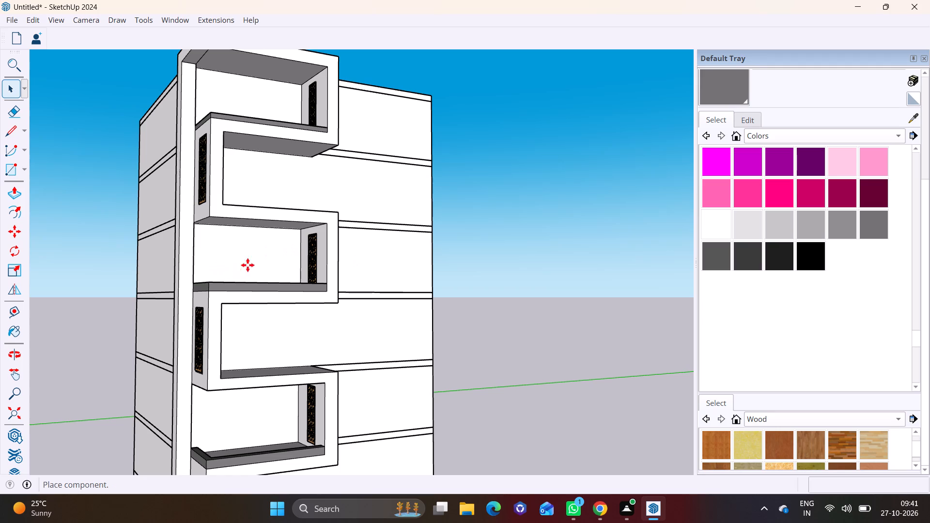
{"action": "middle_click_drag", "start_coordinate": [272, 267], "coordinate": [250, 348]}
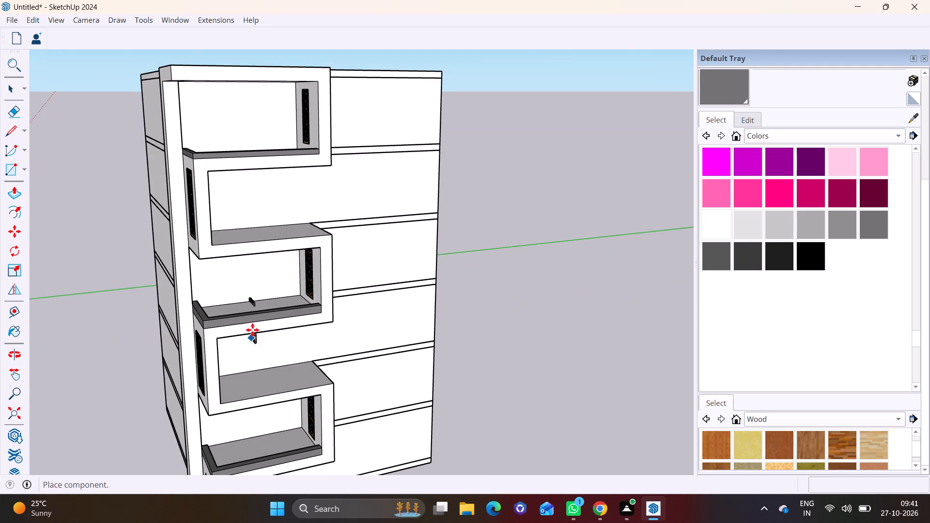
{"action": "middle_click_drag", "start_coordinate": [255, 111], "coordinate": [251, 256]}
{"action": "left_click", "coordinate": [223, 94]}
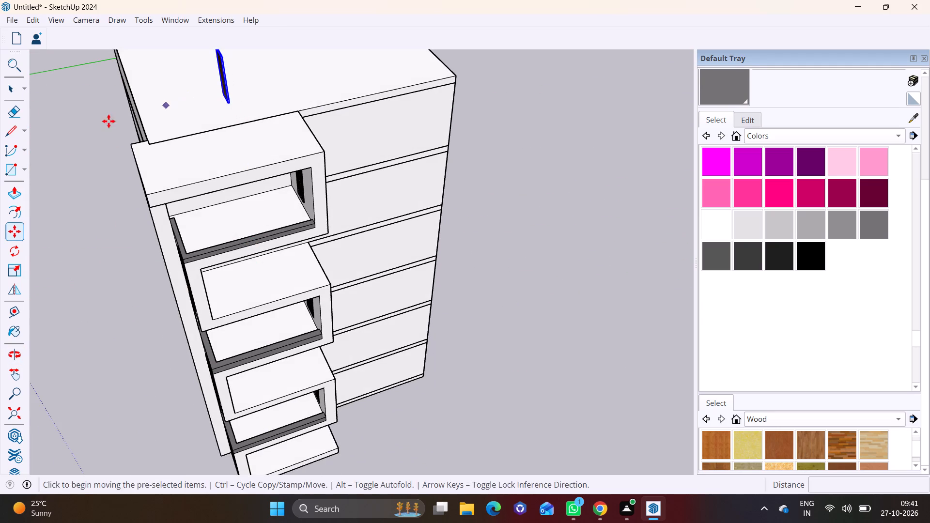
Rotate the door on the roof 90° about the vertical axis so its face is parallel to the balcony facade.
{"action": "left_click", "coordinate": [16, 251]}
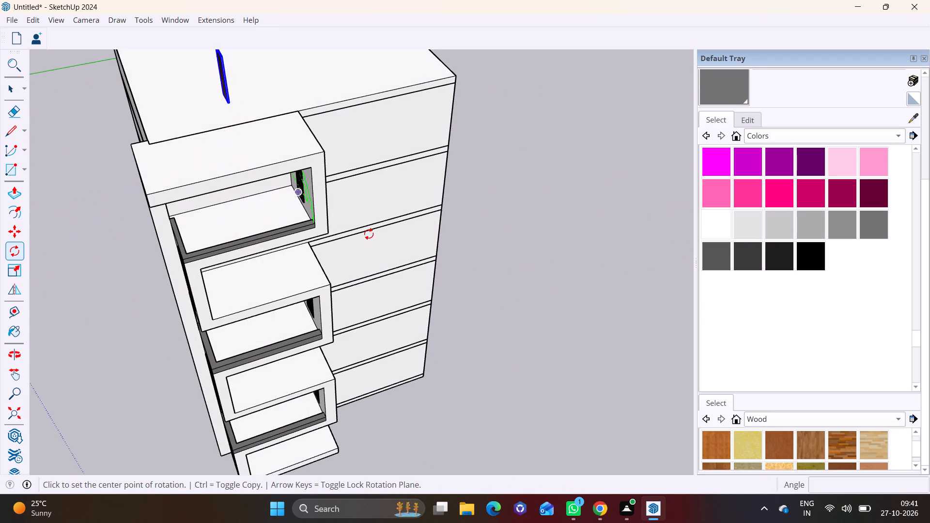
{"action": "middle_click_drag", "start_coordinate": [371, 234], "coordinate": [385, 403], "text": "shift"}
{"action": "middle_click_drag", "start_coordinate": [289, 260], "coordinate": [282, 234]}
{"action": "scroll", "coordinate": [331, 266], "scroll_direction": "up", "scroll_amount": 5}
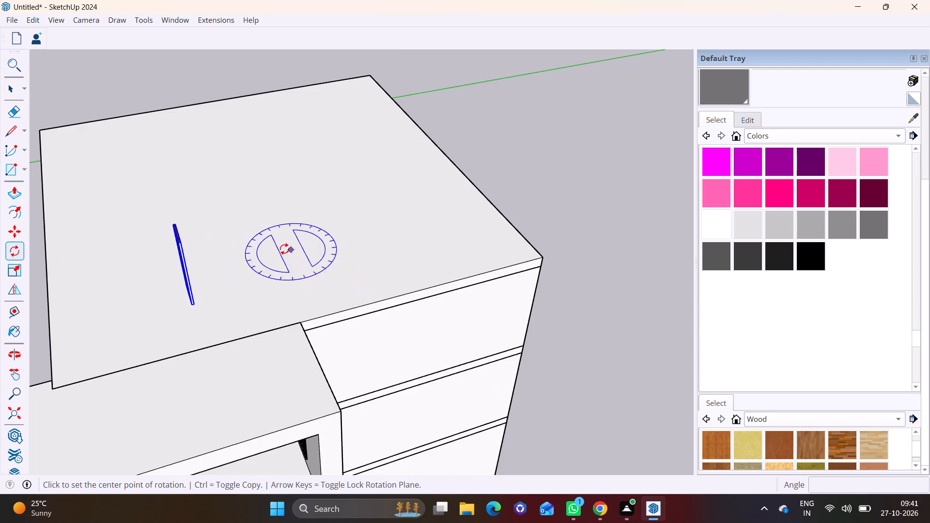
{"action": "scroll", "coordinate": [284, 249], "scroll_direction": "up", "scroll_amount": 2}
{"action": "middle_click_drag", "start_coordinate": [292, 254], "coordinate": [193, 250]}
{"action": "middle_click_drag", "start_coordinate": [178, 230], "coordinate": [372, 237], "text": "shift"}
{"action": "scroll", "coordinate": [328, 212], "scroll_direction": "up", "scroll_amount": 5}
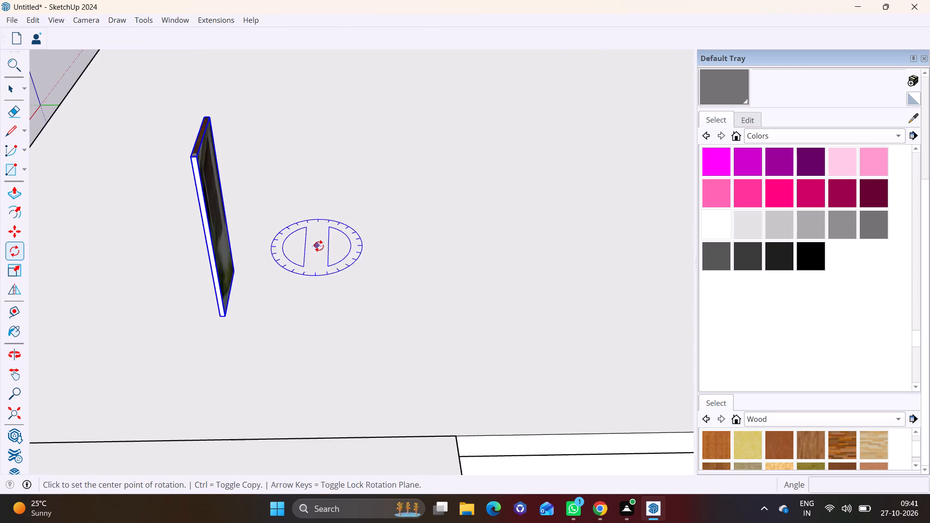
{"action": "middle_click_drag", "start_coordinate": [328, 244], "coordinate": [479, 199]}
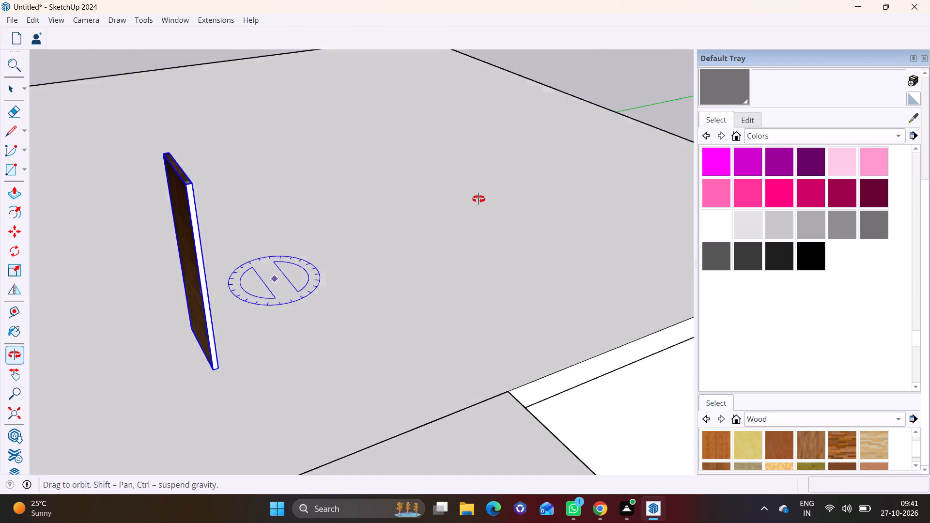
{"action": "middle_click_drag", "start_coordinate": [479, 199], "coordinate": [351, 222]}
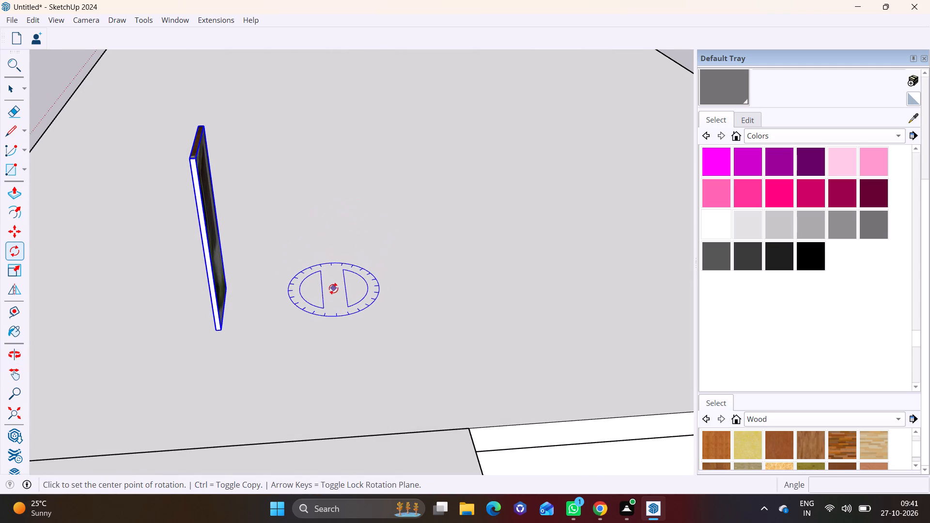
{"action": "left_click", "coordinate": [333, 289]}
{"action": "left_click", "coordinate": [441, 277]}
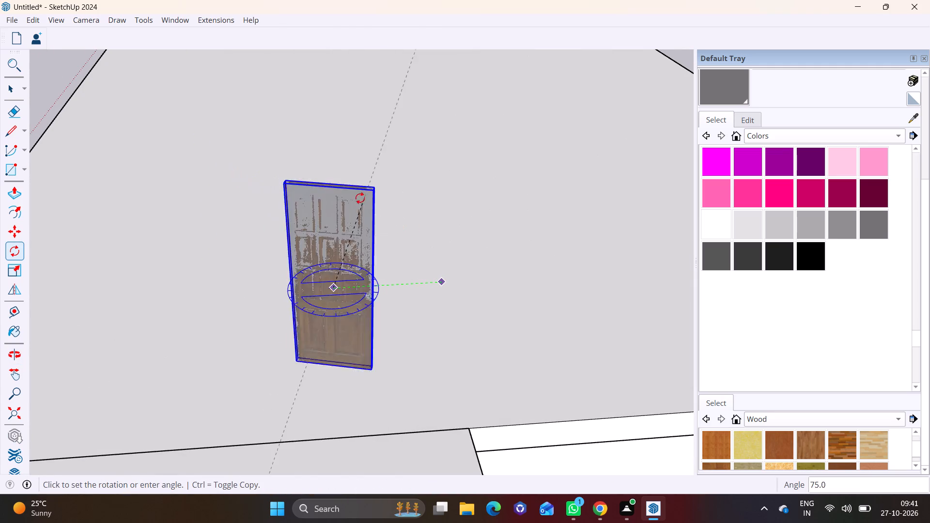
{"action": "left_click", "coordinate": [320, 183]}
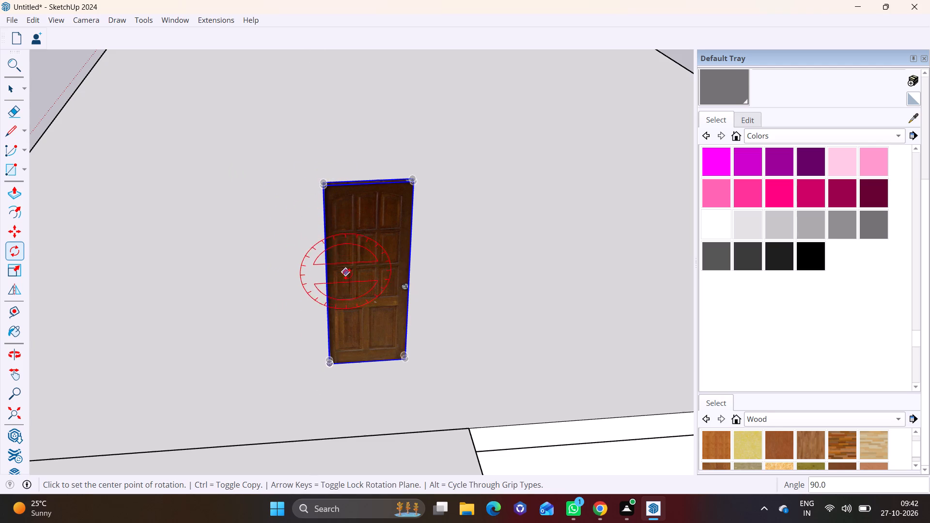
Move the door by its upper corner from the roof to the back wall of the top-storey balcony, near the CNC-cut panel.
{"action": "key", "text": "m"}
{"action": "left_click", "coordinate": [325, 182]}
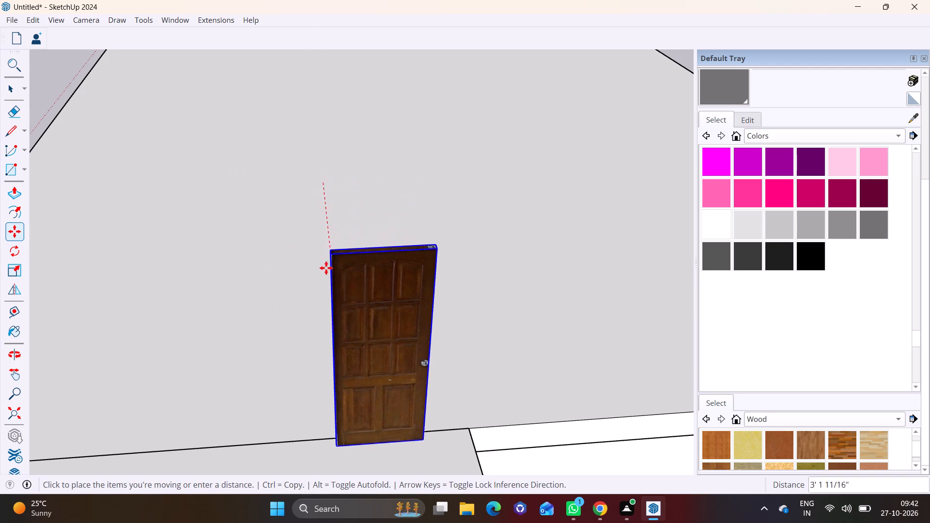
{"action": "scroll", "coordinate": [324, 279], "scroll_direction": "down", "scroll_amount": 6}
{"action": "middle_click_drag", "start_coordinate": [350, 323], "coordinate": [472, 0], "text": "shift"}
{"action": "middle_click_drag", "start_coordinate": [392, 197], "coordinate": [459, 66]}
{"action": "left_click", "coordinate": [406, 104]}
Scale the door taller along the blue axis from its top edge on the balcony's back wall.
{"action": "scroll", "coordinate": [445, 123], "scroll_direction": "up", "scroll_amount": 4}
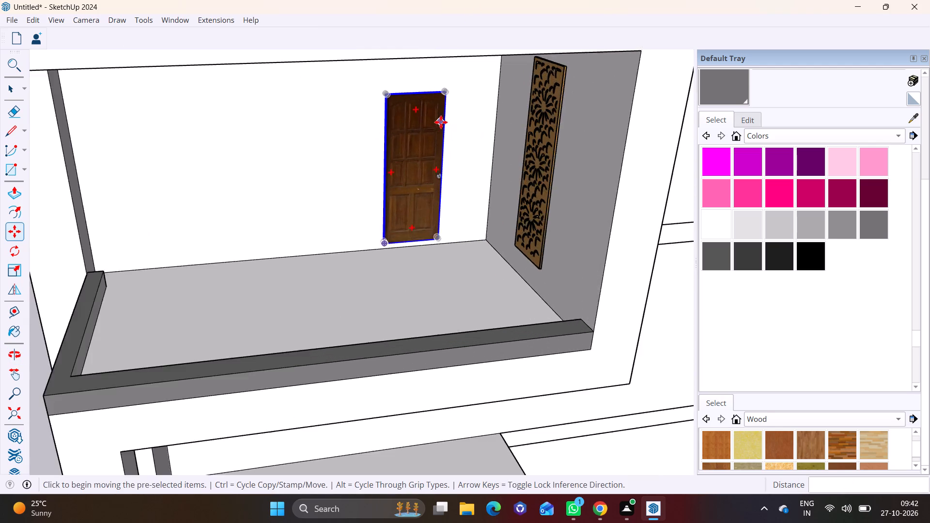
{"action": "scroll", "coordinate": [441, 122], "scroll_direction": "up", "scroll_amount": 4}
{"action": "middle_click_drag", "start_coordinate": [440, 123], "coordinate": [563, 82]}
{"action": "scroll", "coordinate": [442, 109], "scroll_direction": "up", "scroll_amount": 1}
{"action": "middle_click_drag", "start_coordinate": [443, 138], "coordinate": [432, 217], "text": "shift"}
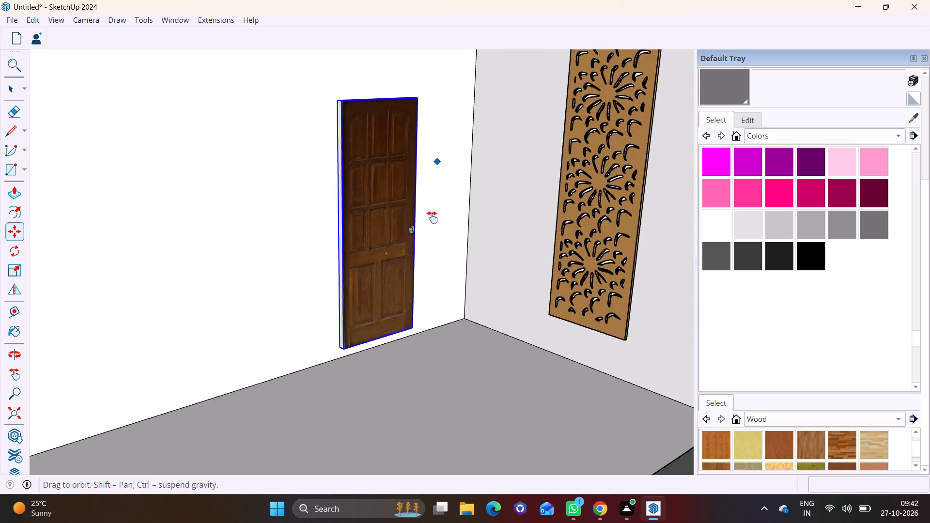
{"action": "middle_click_drag", "start_coordinate": [432, 217], "coordinate": [434, 259], "text": "shift"}
{"action": "middle_click_drag", "start_coordinate": [430, 267], "coordinate": [393, 218]}
{"action": "middle_click_drag", "start_coordinate": [401, 253], "coordinate": [400, 202], "text": "shift"}
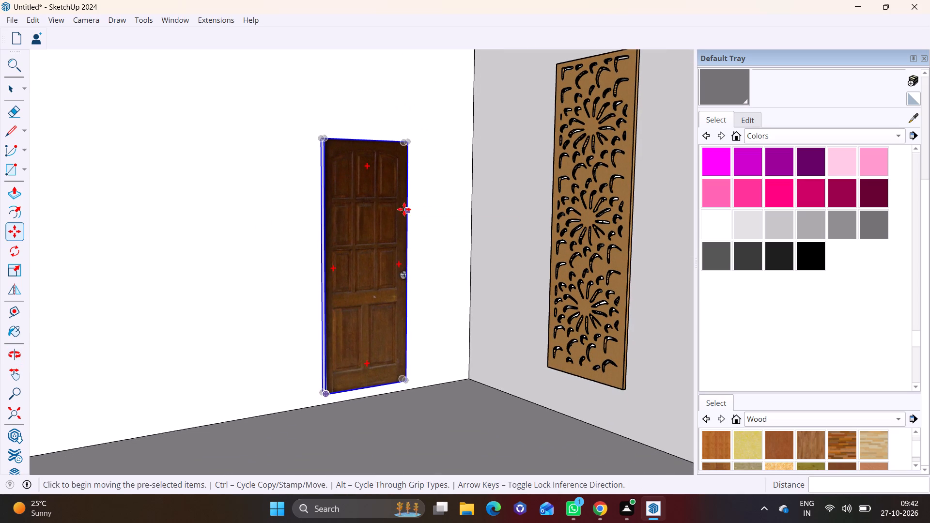
{"action": "left_click", "coordinate": [18, 270]}
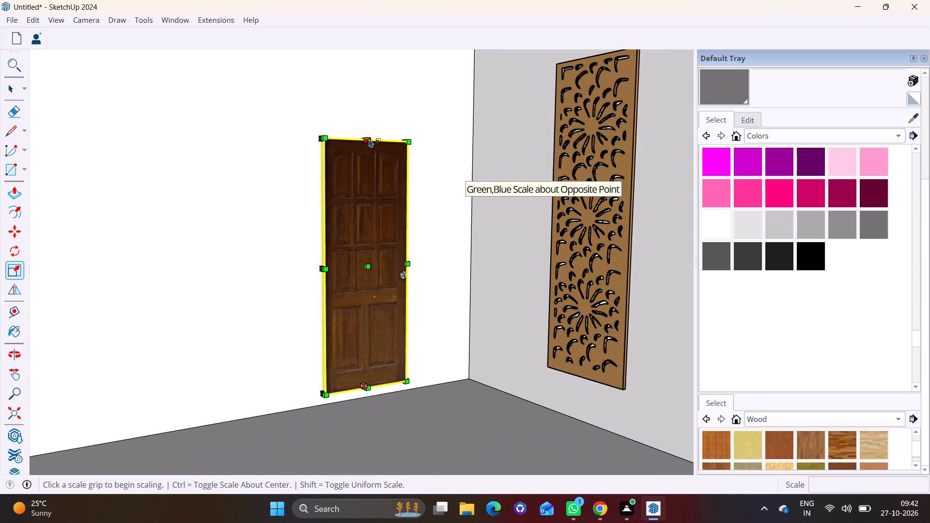
{"action": "middle_click_drag", "start_coordinate": [363, 139], "coordinate": [365, 188]}
{"action": "scroll", "coordinate": [370, 149], "scroll_direction": "up", "scroll_amount": 9}
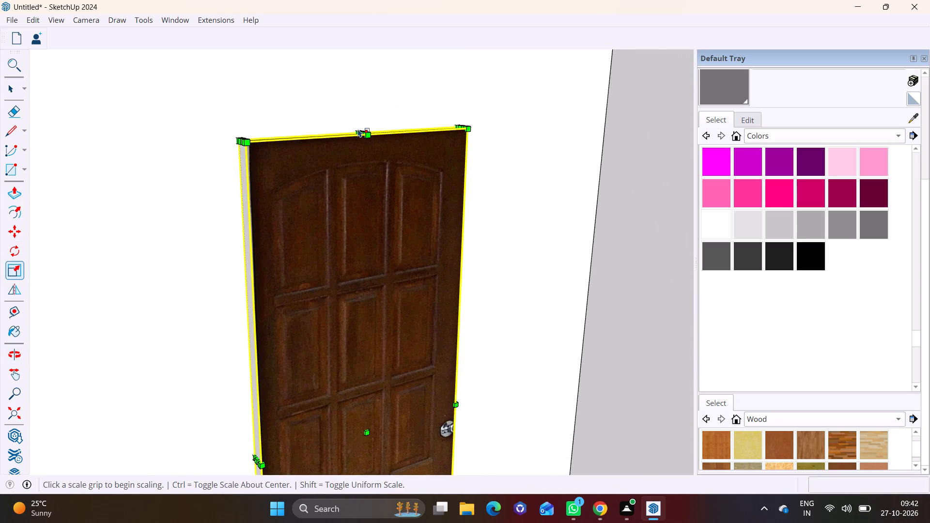
{"action": "left_click", "coordinate": [360, 135]}
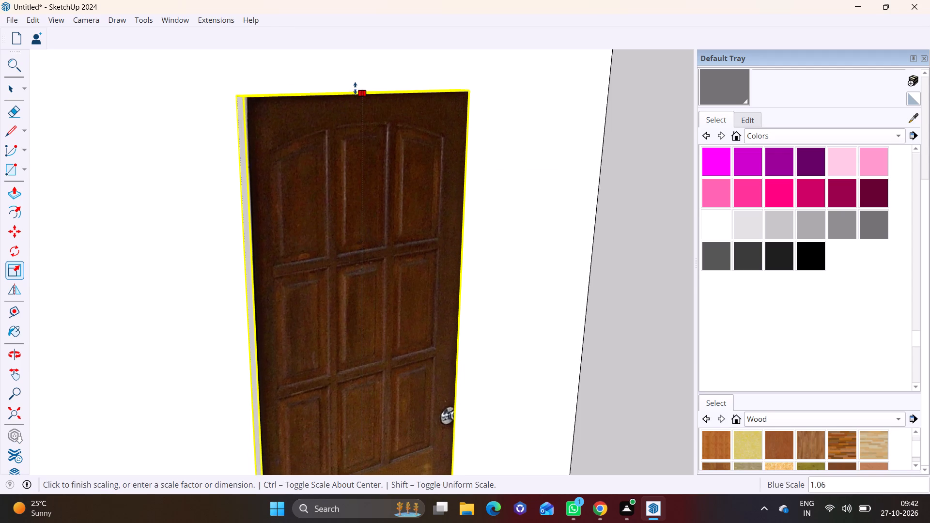
{"action": "left_click", "coordinate": [355, 65]}
{"action": "scroll", "coordinate": [329, 221], "scroll_direction": "down", "scroll_amount": 10}
{"action": "middle_click_drag", "start_coordinate": [338, 258], "coordinate": [334, 223]}
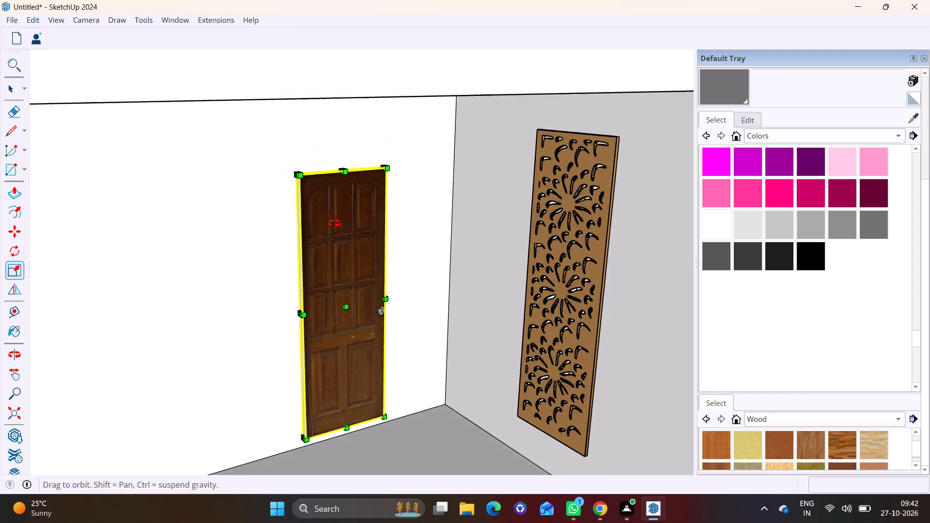
Scale the top-storey balcony door wider along the red axis by a factor of 1.26 from its side edge.
{"action": "middle_click_drag", "start_coordinate": [334, 223], "coordinate": [334, 126]}
{"action": "scroll", "coordinate": [343, 277], "scroll_direction": "up", "scroll_amount": 4}
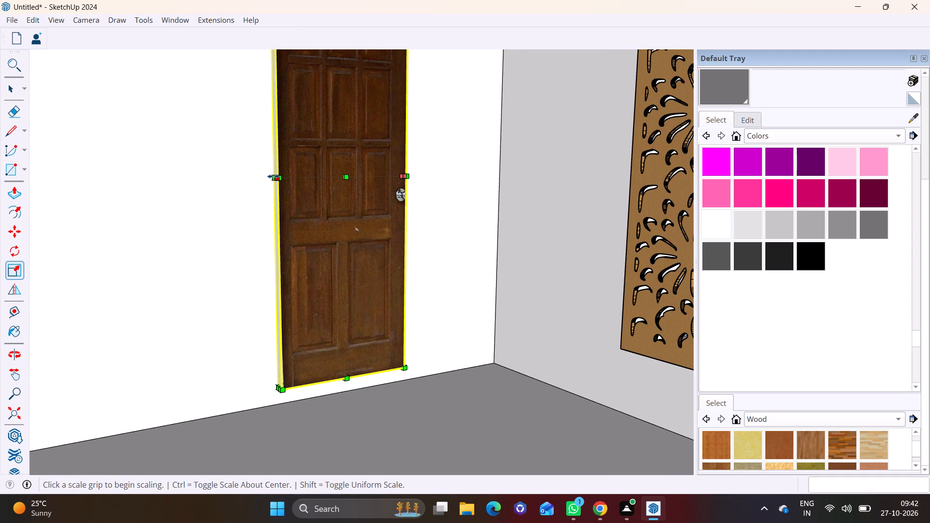
{"action": "left_click", "coordinate": [273, 176]}
{"action": "left_click", "coordinate": [238, 181]}
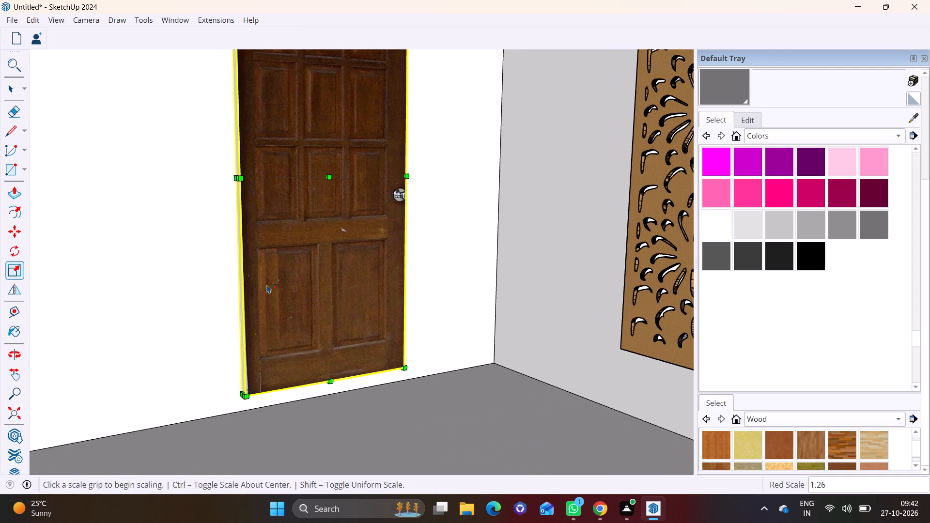
{"action": "key", "text": "space"}
{"action": "left_click", "coordinate": [355, 415]}
Copy the door straight down the blue axis onto the back walls of the fifth- and fourth-storey balconies.
{"action": "scroll", "coordinate": [325, 368], "scroll_direction": "down", "scroll_amount": 13}
{"action": "middle_click_drag", "start_coordinate": [341, 331], "coordinate": [346, 309], "text": "shift"}
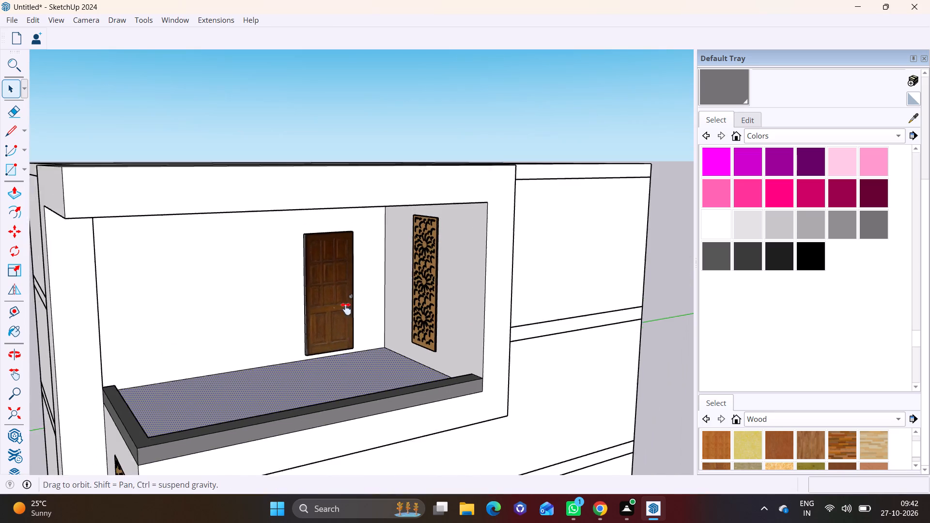
{"action": "middle_click_drag", "start_coordinate": [346, 309], "coordinate": [355, 246], "text": "shift"}
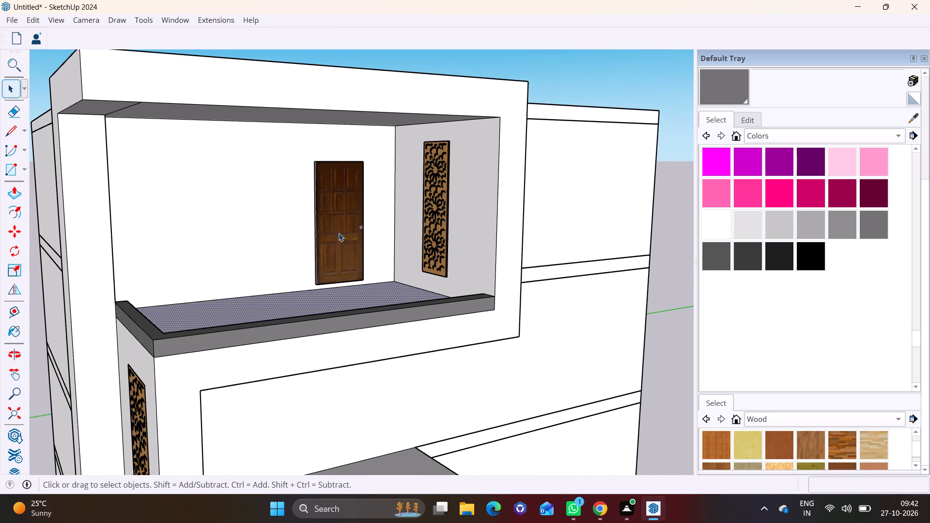
{"action": "middle_click_drag", "start_coordinate": [328, 228], "coordinate": [269, 248]}
{"action": "scroll", "coordinate": [306, 280], "scroll_direction": "down", "scroll_amount": 1}
{"action": "middle_click_drag", "start_coordinate": [308, 285], "coordinate": [289, 175], "text": "shift"}
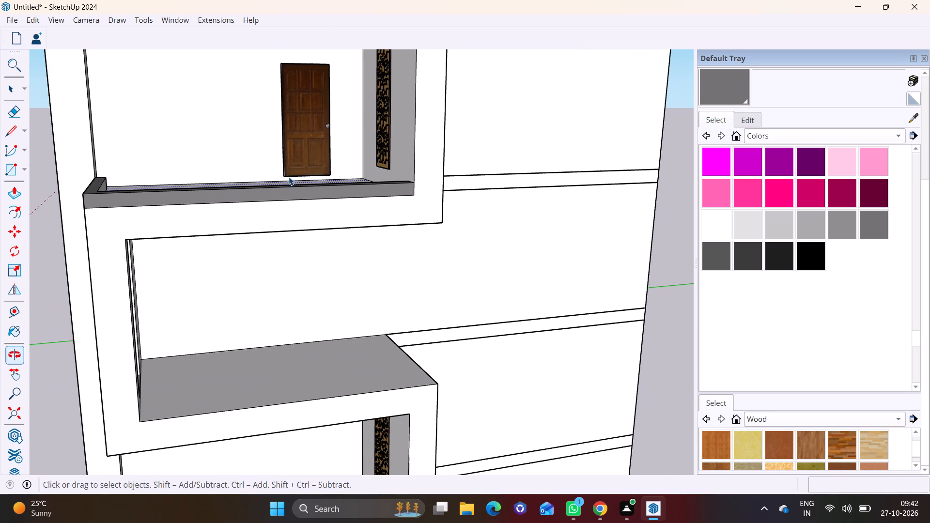
{"action": "left_click", "coordinate": [324, 147]}
{"action": "key", "text": "m"}
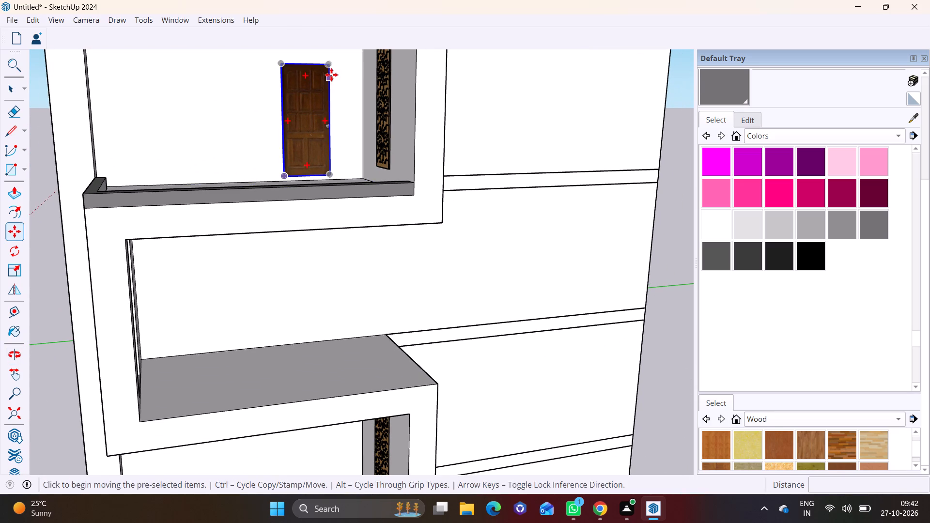
{"action": "left_click", "coordinate": [328, 66]}
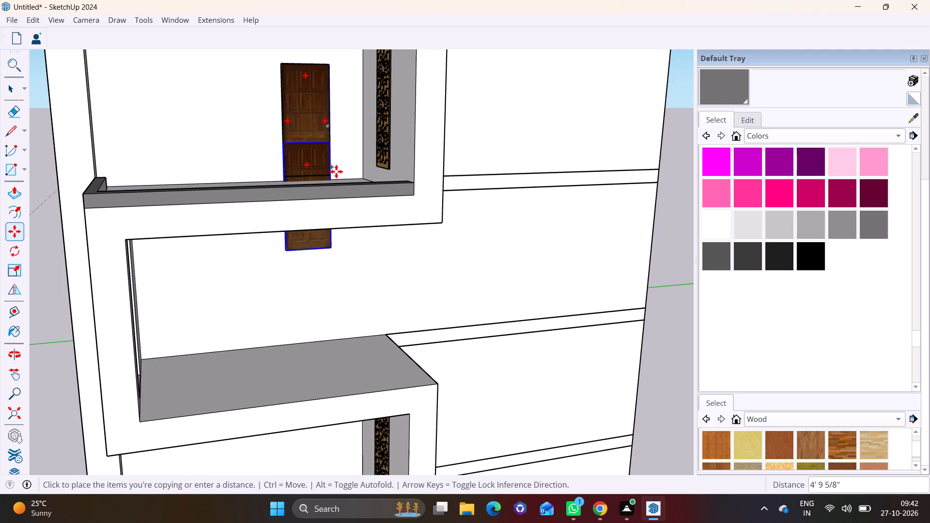
{"action": "middle_click_drag", "start_coordinate": [331, 232], "coordinate": [330, 197]}
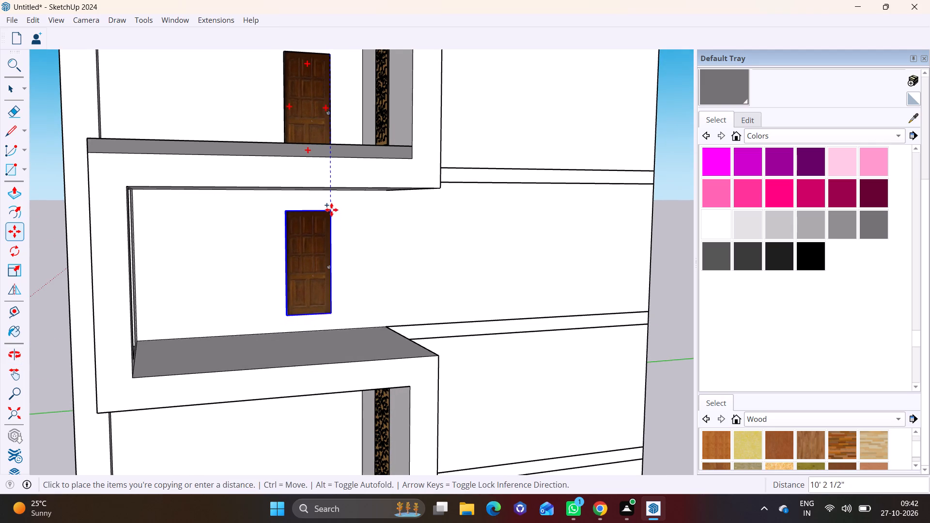
{"action": "left_click", "coordinate": [331, 208]}
{"action": "left_click", "coordinate": [329, 209]}
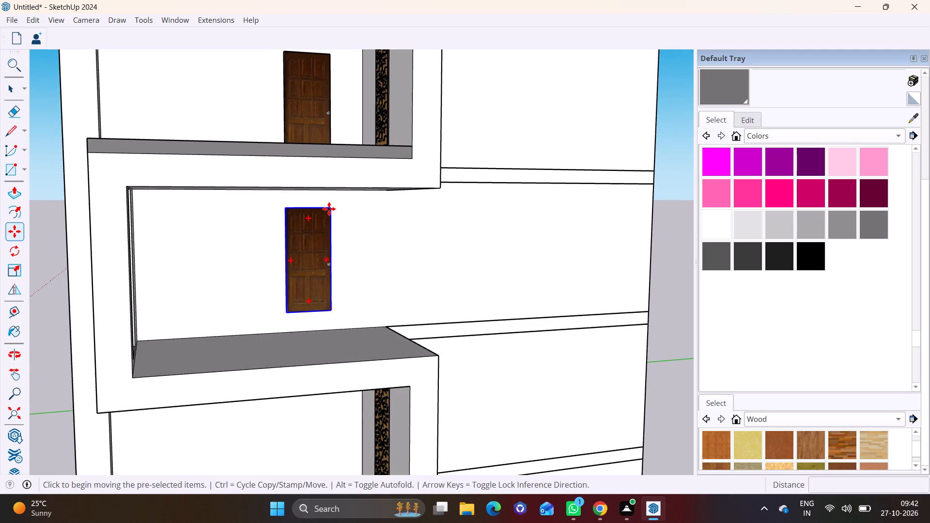
{"action": "middle_click_drag", "start_coordinate": [310, 409], "coordinate": [323, 204], "text": "shift"}
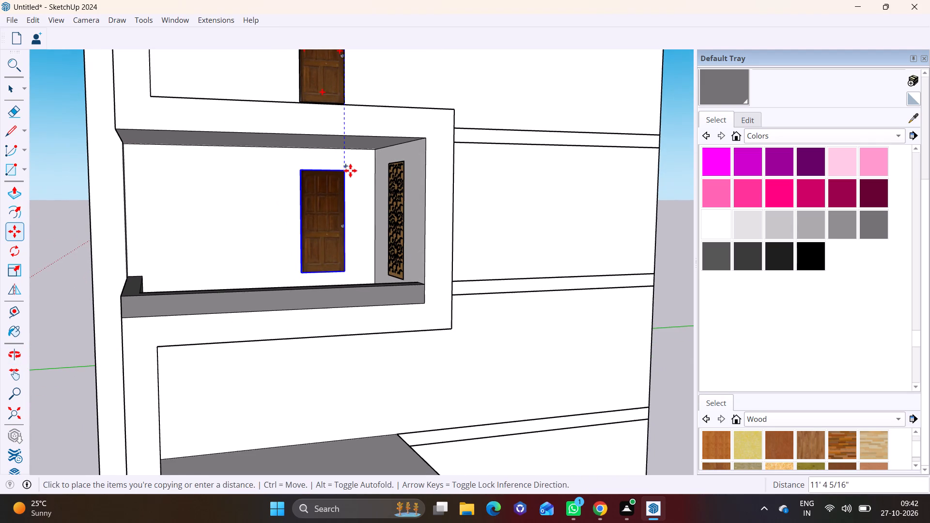
{"action": "left_click", "coordinate": [350, 174]}
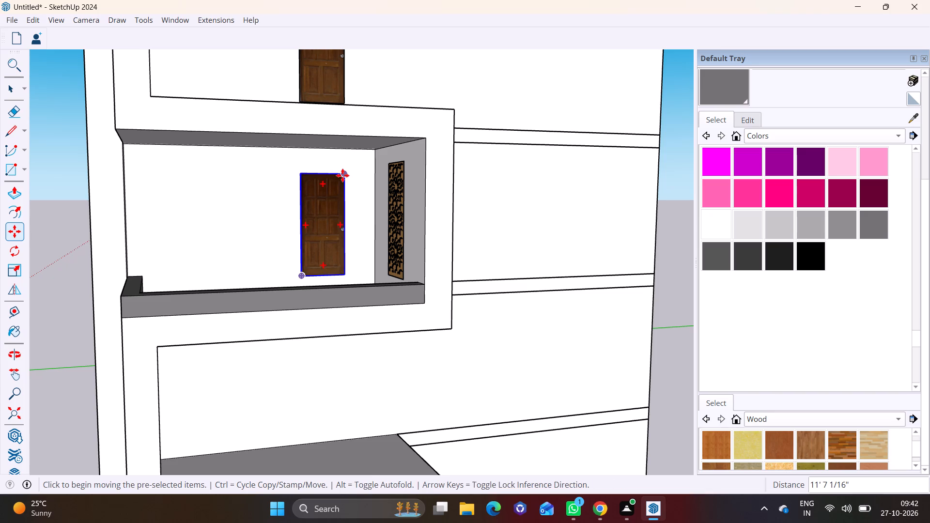
Copy the door straight down the blue axis onto the balcony back walls of the three lowest storeys.
{"action": "left_click", "coordinate": [343, 174]}
{"action": "middle_click_drag", "start_coordinate": [352, 381], "coordinate": [340, 227], "text": "shift"}
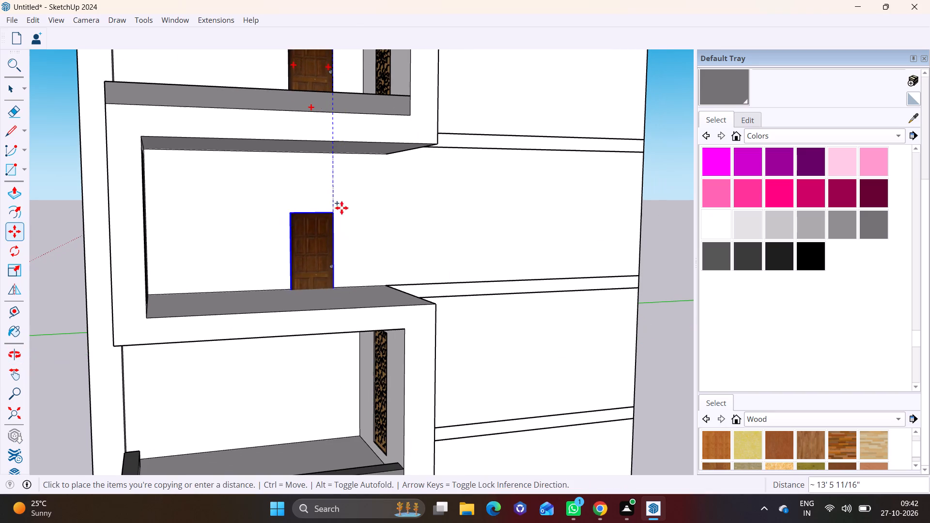
{"action": "left_click", "coordinate": [345, 176]}
{"action": "left_click", "coordinate": [335, 175]}
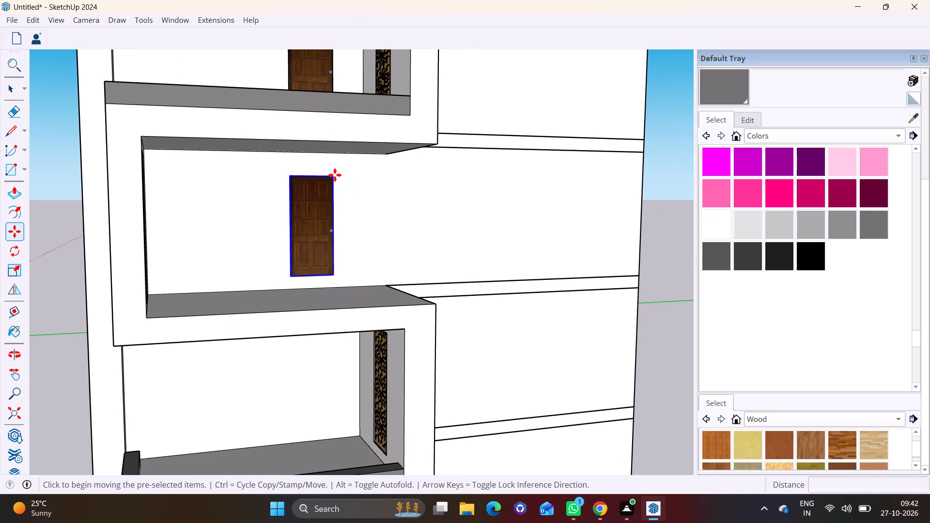
{"action": "middle_click_drag", "start_coordinate": [324, 394], "coordinate": [333, 256], "text": "shift"}
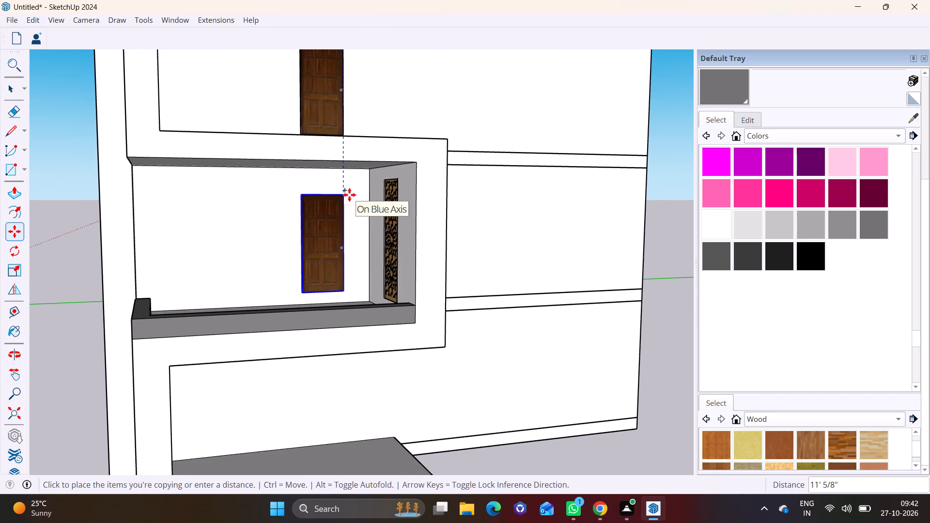
{"action": "left_click", "coordinate": [349, 195]}
{"action": "left_click", "coordinate": [344, 193]}
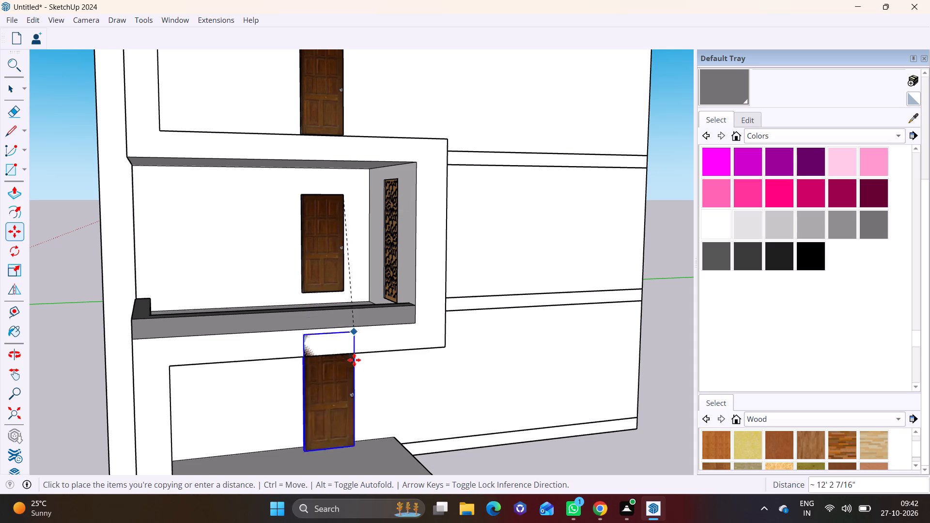
{"action": "middle_click_drag", "start_coordinate": [354, 376], "coordinate": [347, 243], "text": "shift"}
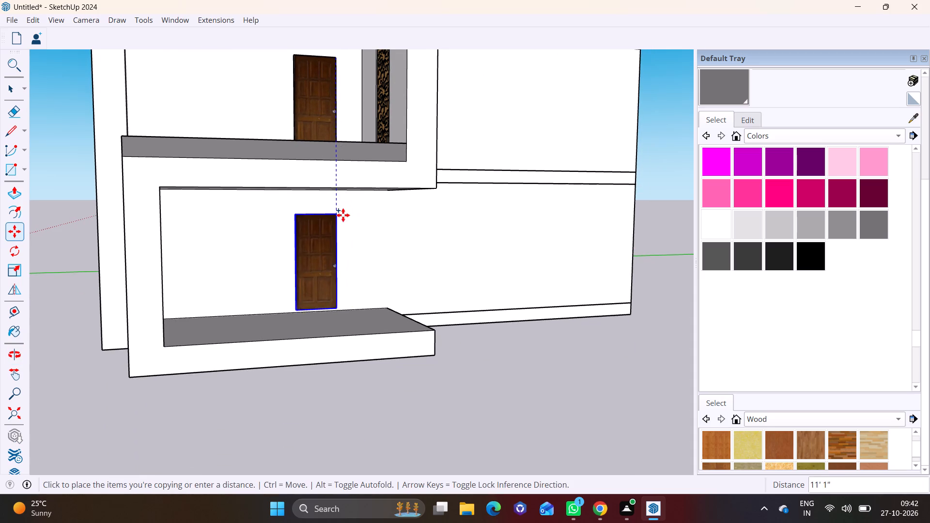
{"action": "left_click", "coordinate": [338, 213]}
{"action": "key", "text": "space"}
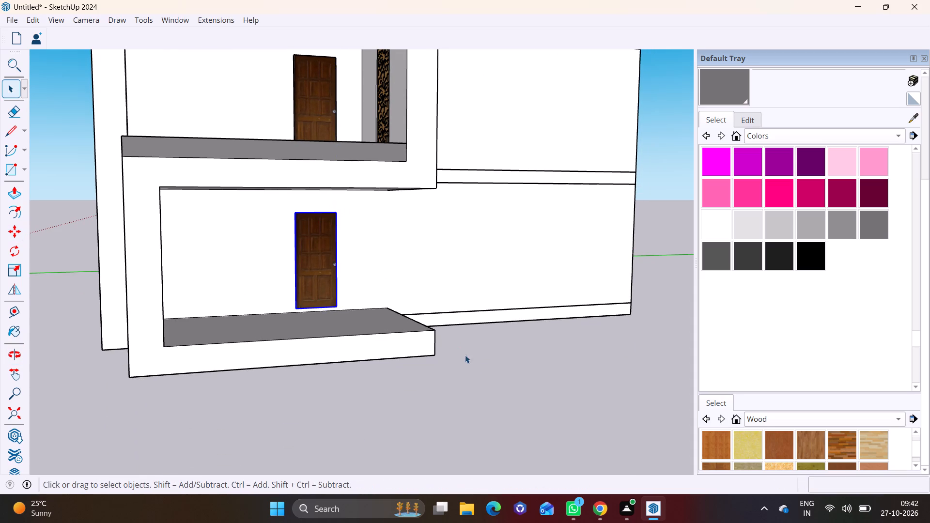
{"action": "left_click", "coordinate": [480, 368]}
Examine the whole tower facade with the balcony doors on all six storeys.
{"action": "scroll", "coordinate": [334, 300], "scroll_direction": "down", "scroll_amount": 8}
{"action": "middle_click_drag", "start_coordinate": [328, 292], "coordinate": [380, 332]}
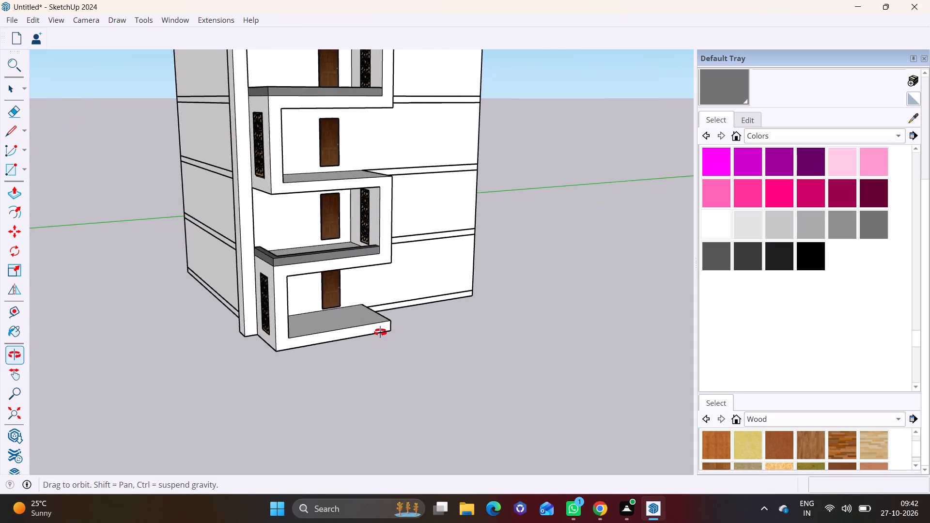
{"action": "middle_click_drag", "start_coordinate": [380, 332], "coordinate": [434, 328]}
{"action": "scroll", "coordinate": [342, 271], "scroll_direction": "down", "scroll_amount": 6}
{"action": "middle_click_drag", "start_coordinate": [342, 273], "coordinate": [346, 336], "text": "shift"}
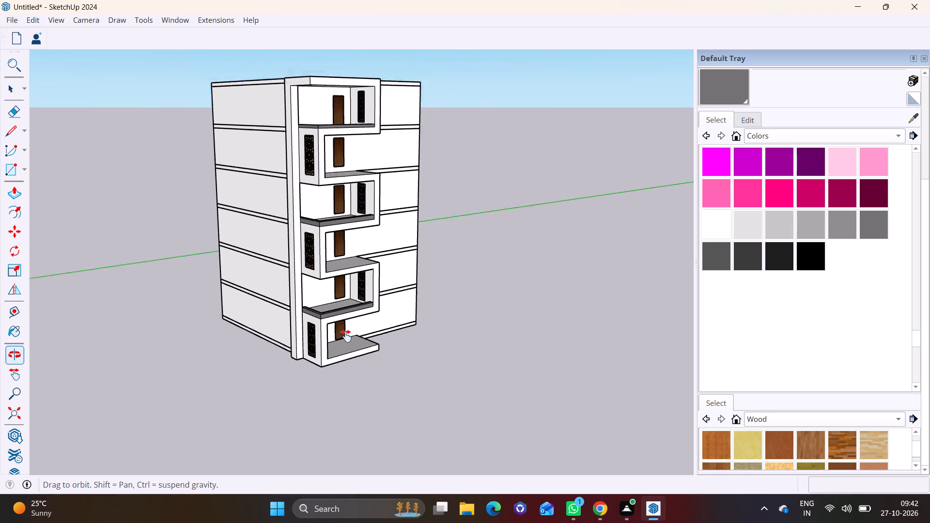
{"action": "middle_click_drag", "start_coordinate": [346, 336], "coordinate": [357, 362], "text": "shift"}
{"action": "scroll", "coordinate": [341, 340], "scroll_direction": "up", "scroll_amount": 4}
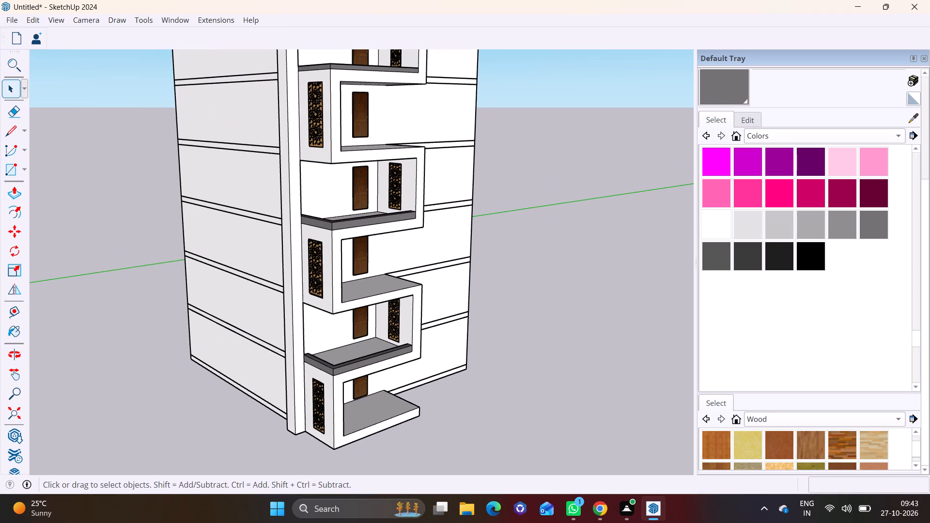
Open 3D Warehouse and search its models for "WINDOW".
{"action": "left_click", "coordinate": [169, 19]}
{"action": "left_click", "coordinate": [198, 119]}
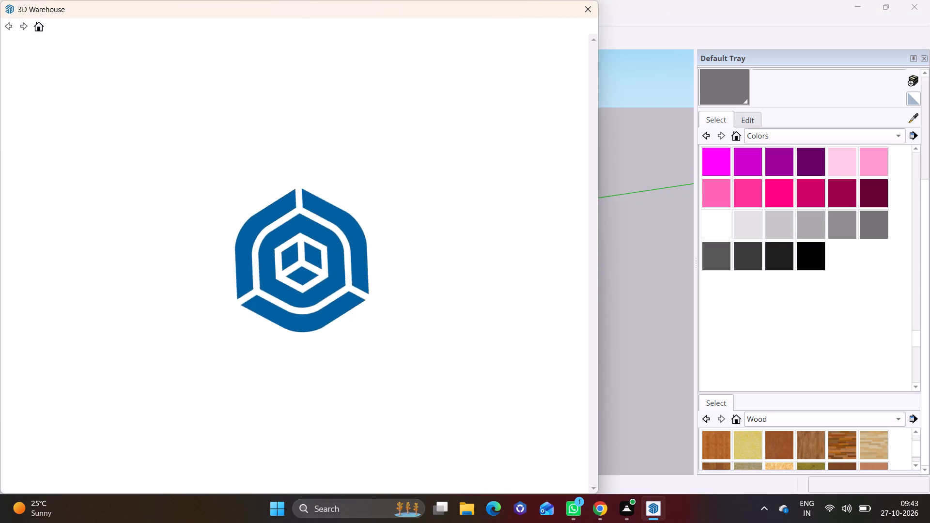
{"action": "left_click", "coordinate": [229, 55]}
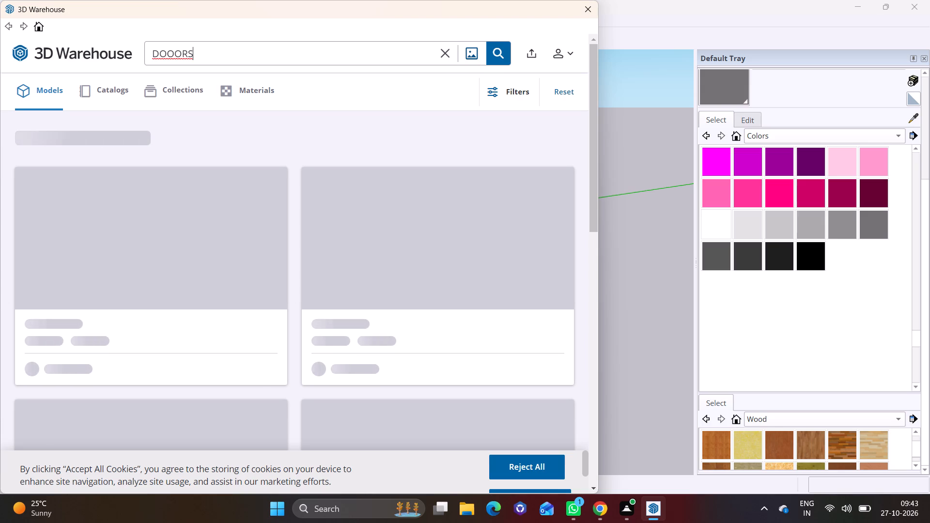
{"action": "left_click", "coordinate": [448, 53]}
{"action": "left_click", "coordinate": [315, 53]}
{"action": "type", "text": "WINDOW"}
{"action": "key", "text": "Return"}
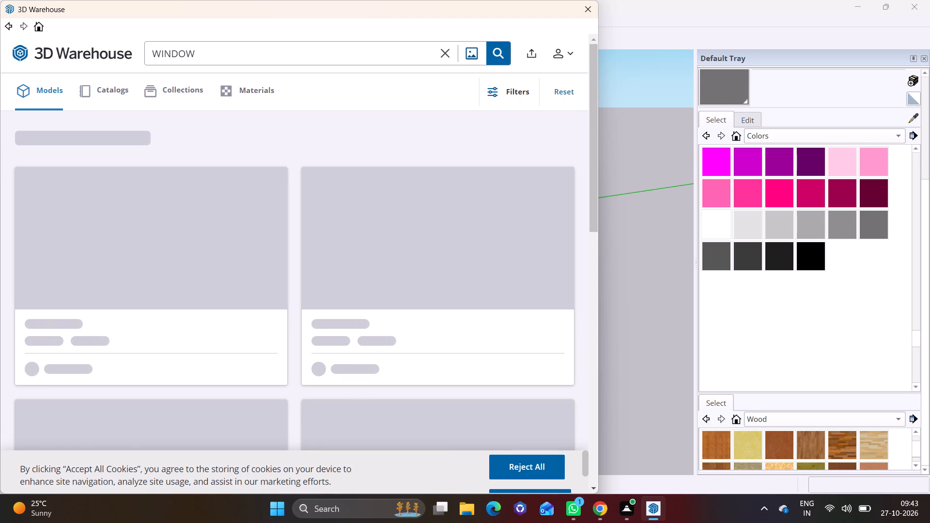
Load the 13 KB two-pane "Window" model from the search results and place it on the third-storey balcony floor.
{"action": "left_click", "coordinate": [594, 489]}
{"action": "left_click", "coordinate": [594, 489]}
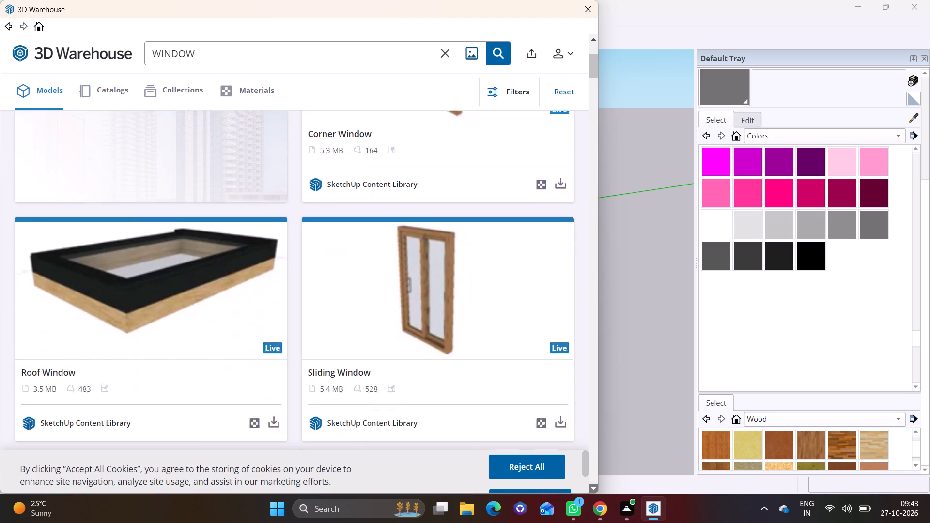
{"action": "left_click", "coordinate": [594, 489]}
{"action": "double_click", "coordinate": [594, 489]}
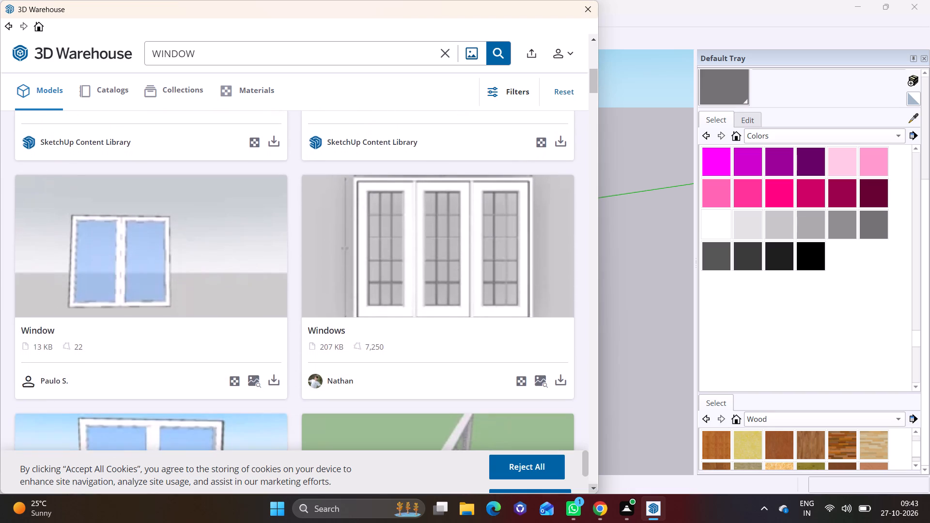
{"action": "left_click", "coordinate": [278, 303]}
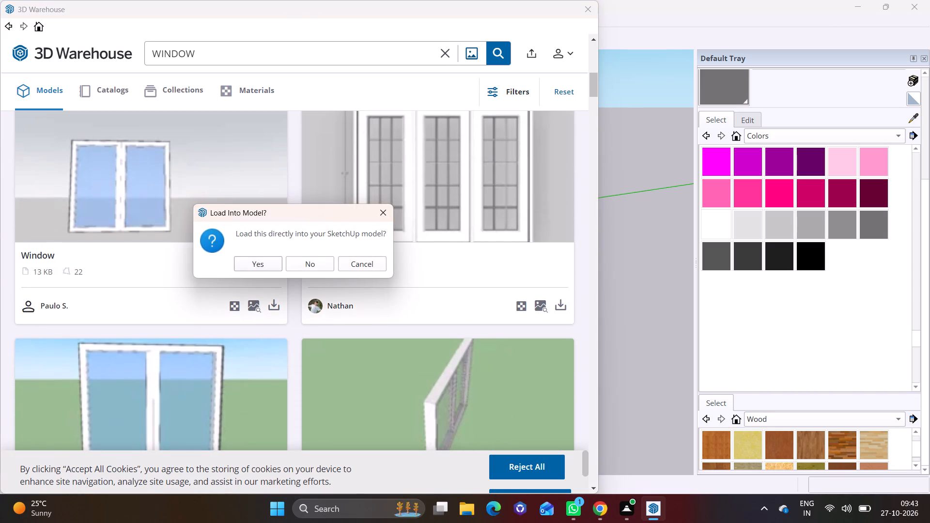
{"action": "left_click", "coordinate": [267, 267]}
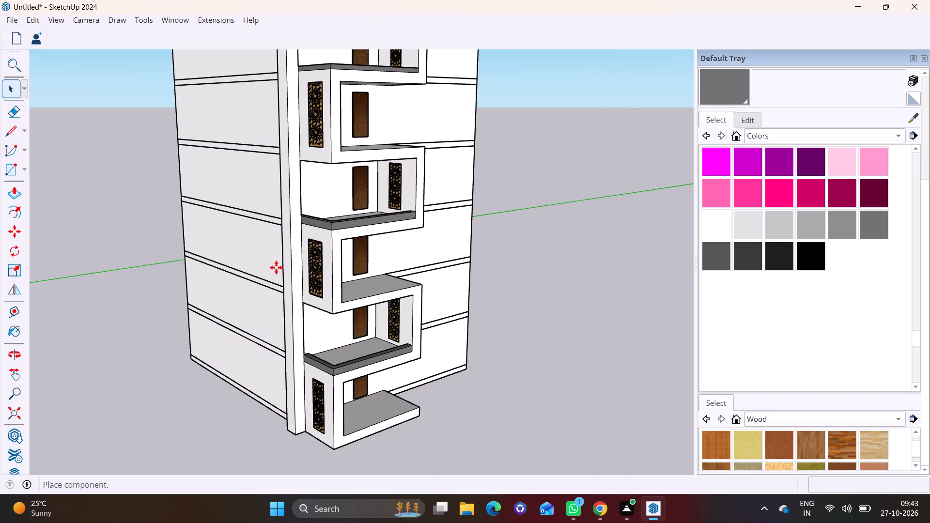
{"action": "scroll", "coordinate": [357, 287], "scroll_direction": "up", "scroll_amount": 3}
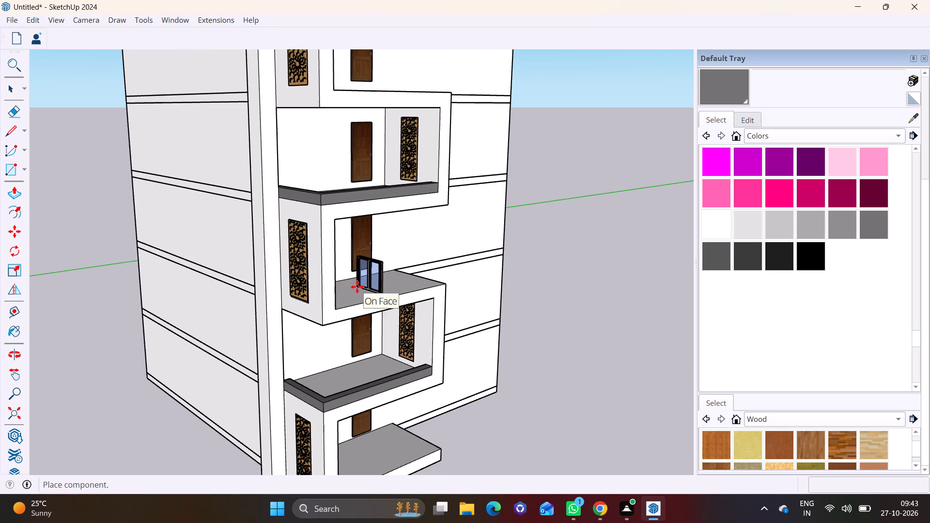
{"action": "scroll", "coordinate": [356, 287], "scroll_direction": "up", "scroll_amount": 11}
{"action": "left_click", "coordinate": [323, 279]}
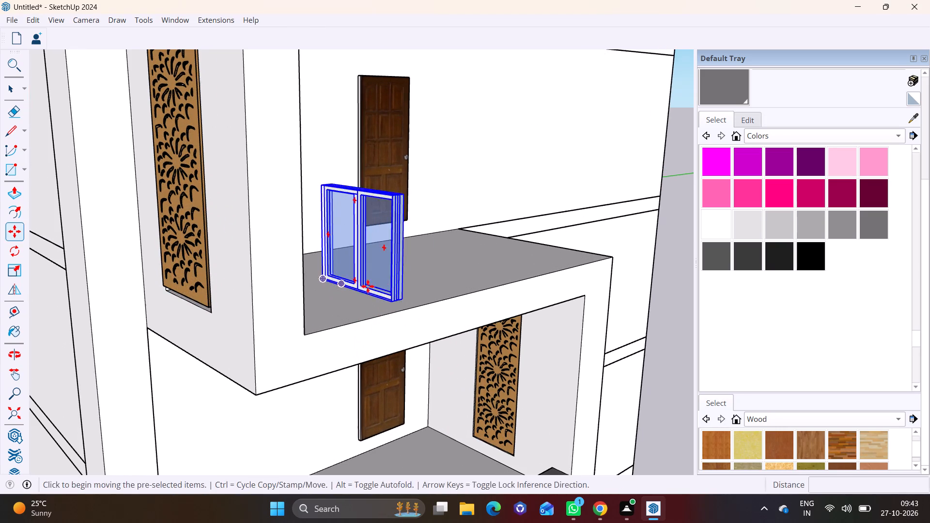
Rotate the window on the balcony floor about the vertical axis so its face is parallel to the back wall.
{"action": "middle_click_drag", "start_coordinate": [386, 290], "coordinate": [292, 327]}
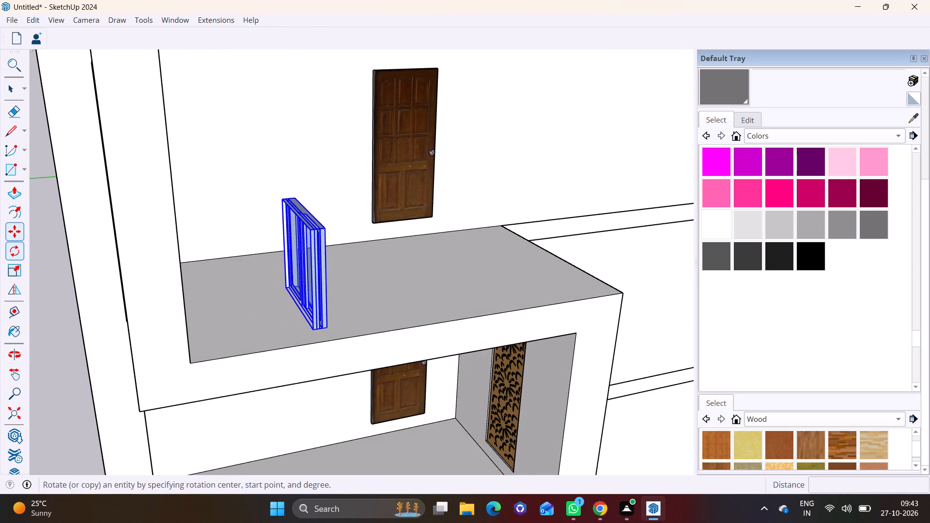
{"action": "left_click", "coordinate": [11, 248]}
{"action": "left_click", "coordinate": [379, 281]}
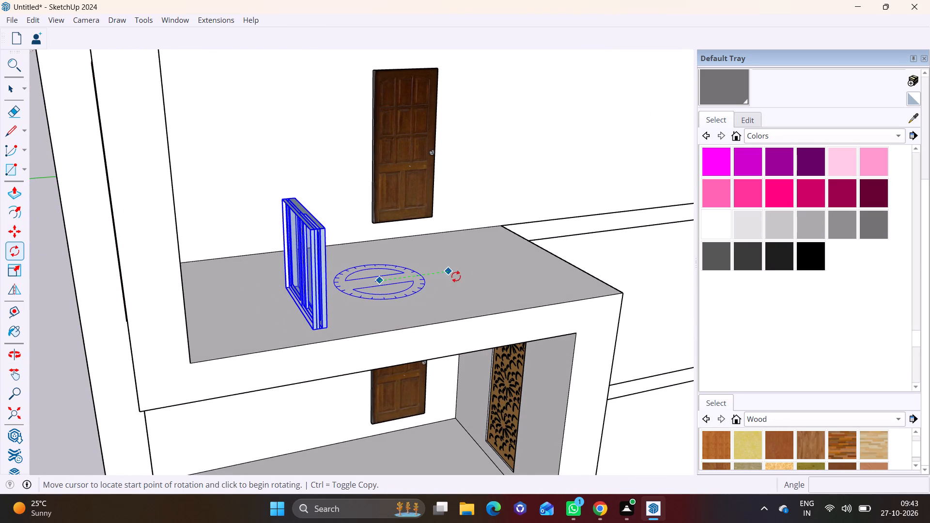
{"action": "left_click", "coordinate": [481, 272]}
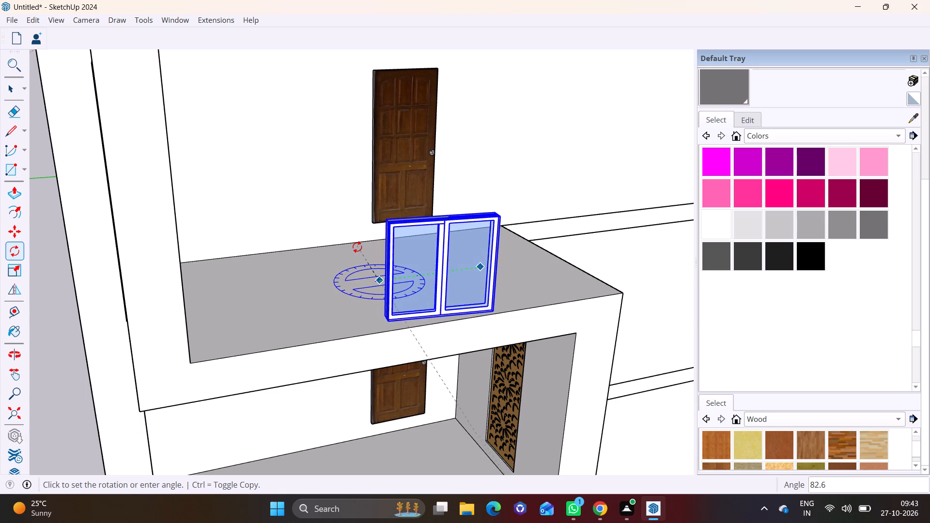
{"action": "left_click", "coordinate": [348, 250]}
Move the window by its upper corner from the balcony floor onto the third-storey back wall, beside the door.
{"action": "key", "text": "m"}
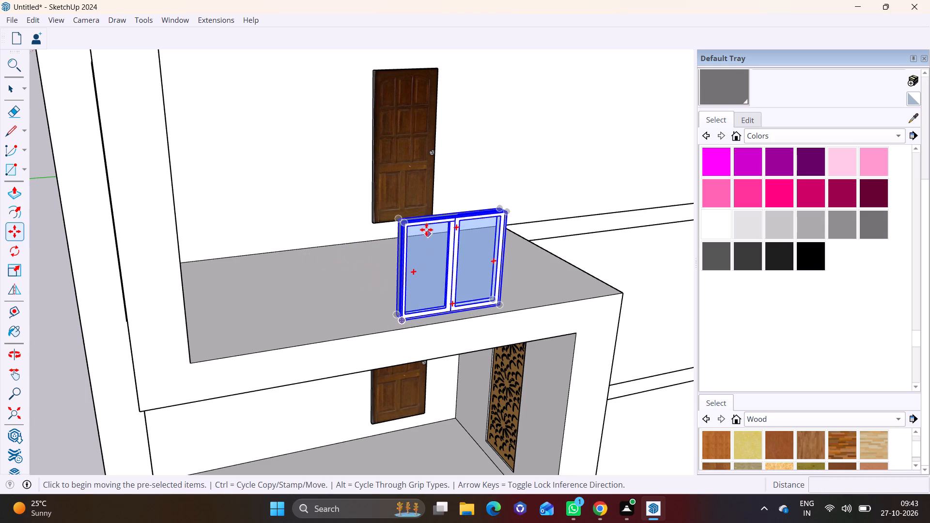
{"action": "left_click", "coordinate": [403, 225]}
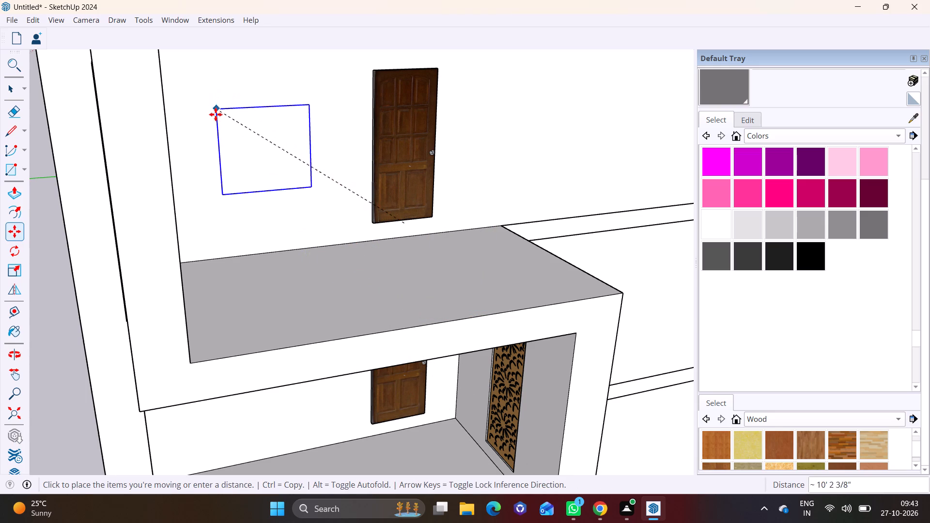
{"action": "left_click", "coordinate": [216, 123]}
{"action": "scroll", "coordinate": [389, 222], "scroll_direction": "down", "scroll_amount": 6}
{"action": "middle_click_drag", "start_coordinate": [389, 241], "coordinate": [233, 212]}
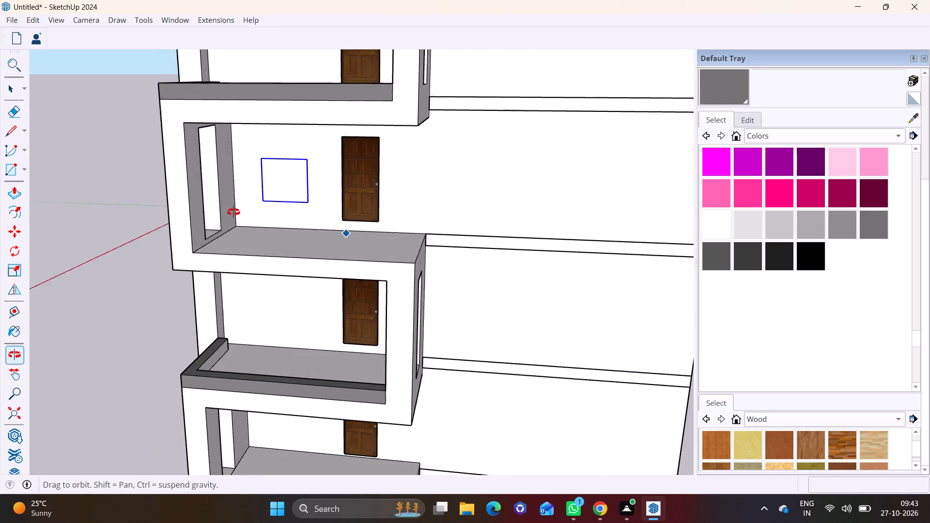
Move the third-storey window by its upper corner out in front of the back wall and slightly higher.
{"action": "middle_click_drag", "start_coordinate": [233, 212], "coordinate": [232, 212]}
{"action": "middle_click_drag", "start_coordinate": [301, 187], "coordinate": [410, 265], "text": "shift"}
{"action": "scroll", "coordinate": [382, 252], "scroll_direction": "up", "scroll_amount": 5}
{"action": "middle_click_drag", "start_coordinate": [446, 284], "coordinate": [348, 256]}
{"action": "scroll", "coordinate": [369, 217], "scroll_direction": "up", "scroll_amount": 8}
{"action": "left_click", "coordinate": [501, 235]}
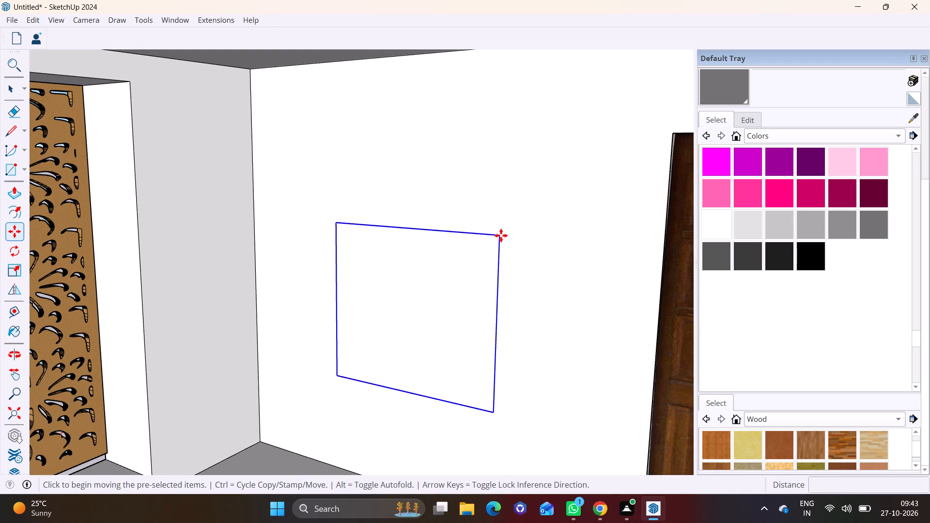
{"action": "left_click", "coordinate": [491, 242]}
{"action": "scroll", "coordinate": [498, 279], "scroll_direction": "down", "scroll_amount": 6}
{"action": "left_click", "coordinate": [497, 261]}
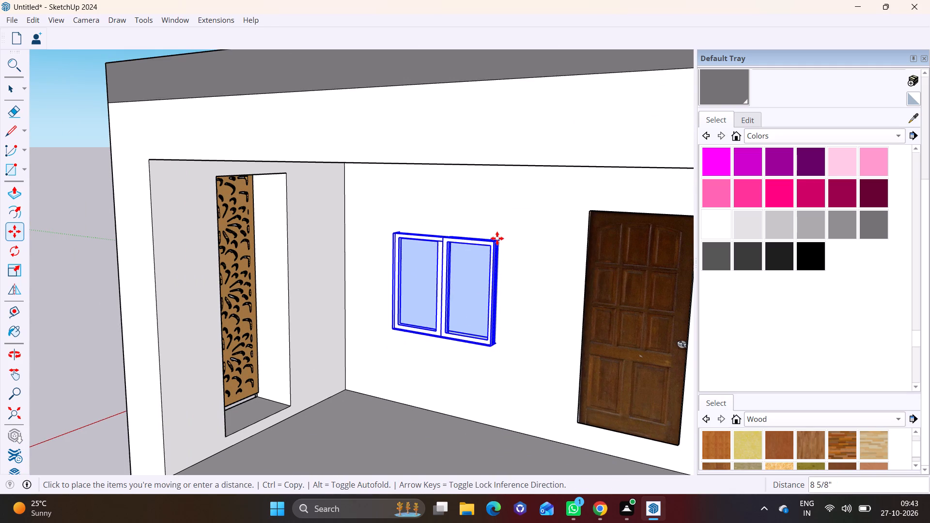
{"action": "left_click", "coordinate": [493, 203]}
Move the projecting window about 2' 7 1/2" back against the third-storey back wall, beside the door.
{"action": "scroll", "coordinate": [499, 351], "scroll_direction": "down", "scroll_amount": 3}
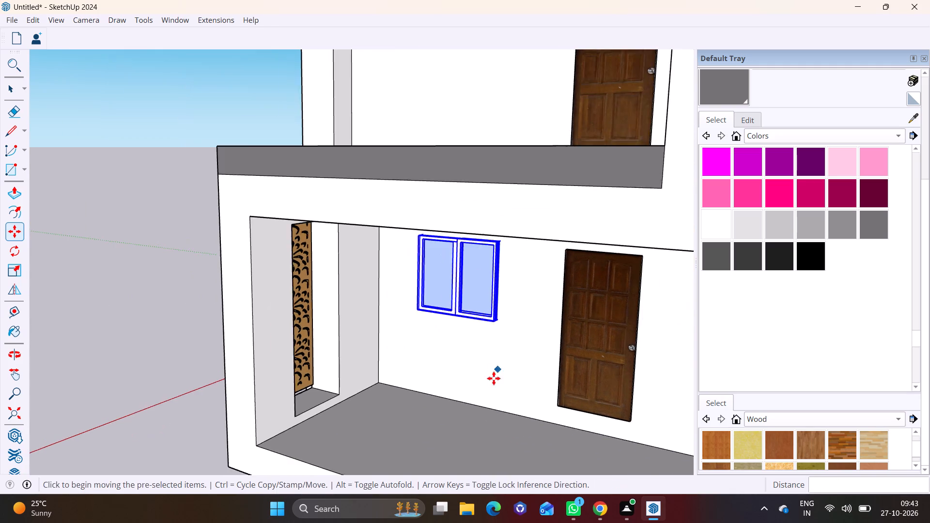
{"action": "scroll", "coordinate": [494, 378], "scroll_direction": "down", "scroll_amount": 8}
{"action": "middle_click_drag", "start_coordinate": [506, 393], "coordinate": [679, 323]}
{"action": "scroll", "coordinate": [610, 354], "scroll_direction": "down", "scroll_amount": 5}
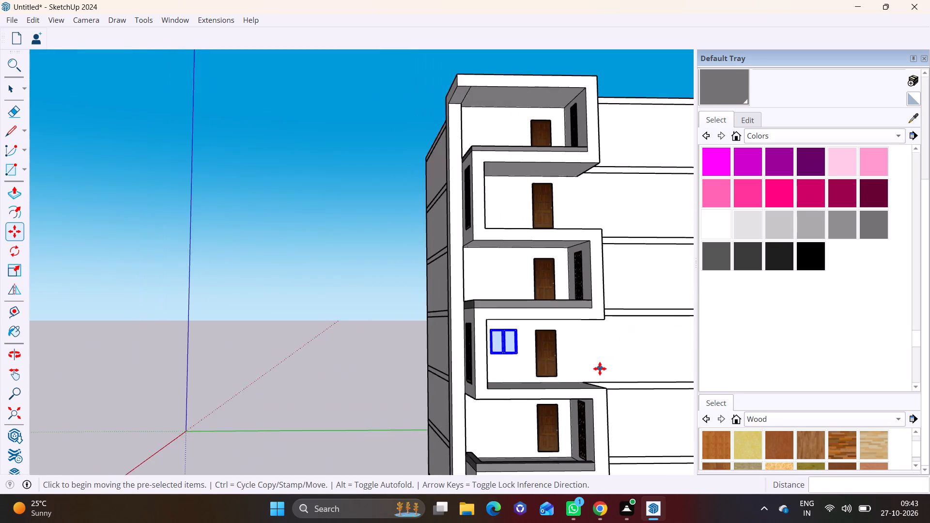
{"action": "scroll", "coordinate": [600, 369], "scroll_direction": "down", "scroll_amount": 10}
{"action": "middle_click_drag", "start_coordinate": [599, 369], "coordinate": [445, 314]}
{"action": "middle_click_drag", "start_coordinate": [435, 311], "coordinate": [445, 317]}
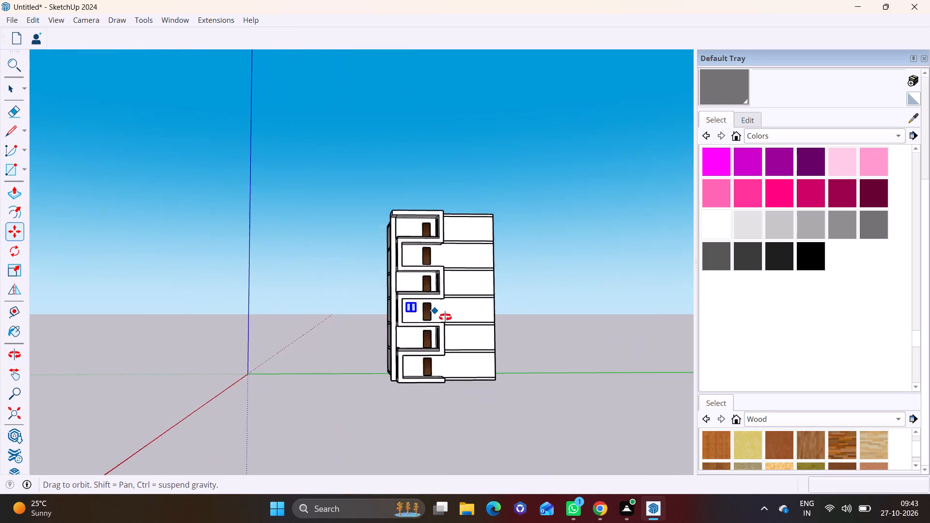
{"action": "middle_click_drag", "start_coordinate": [445, 317], "coordinate": [575, 344]}
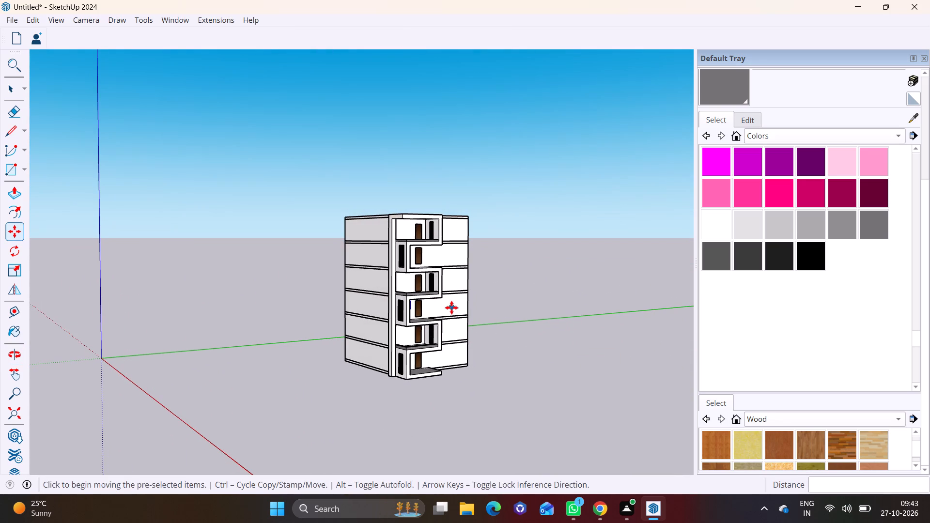
{"action": "scroll", "coordinate": [444, 298], "scroll_direction": "up", "scroll_amount": 14}
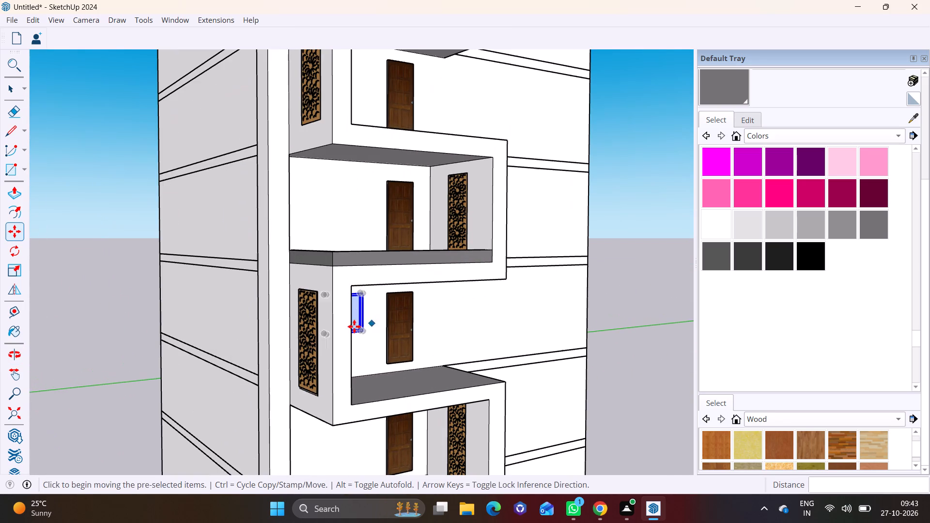
{"action": "middle_click", "coordinate": [331, 327]}
{"action": "middle_click_drag", "start_coordinate": [347, 325], "coordinate": [290, 329]}
{"action": "scroll", "coordinate": [295, 322], "scroll_direction": "up", "scroll_amount": 4}
{"action": "left_click", "coordinate": [373, 281]}
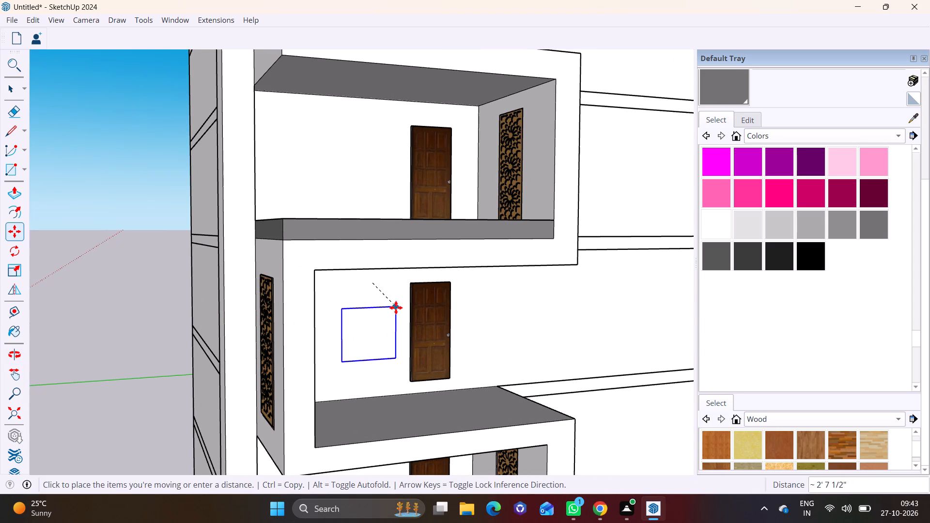
{"action": "left_click", "coordinate": [391, 300]}
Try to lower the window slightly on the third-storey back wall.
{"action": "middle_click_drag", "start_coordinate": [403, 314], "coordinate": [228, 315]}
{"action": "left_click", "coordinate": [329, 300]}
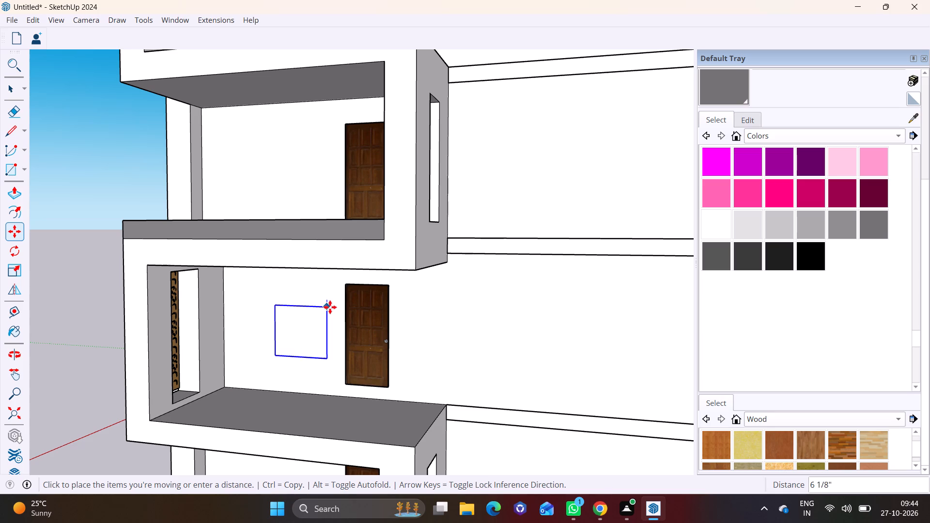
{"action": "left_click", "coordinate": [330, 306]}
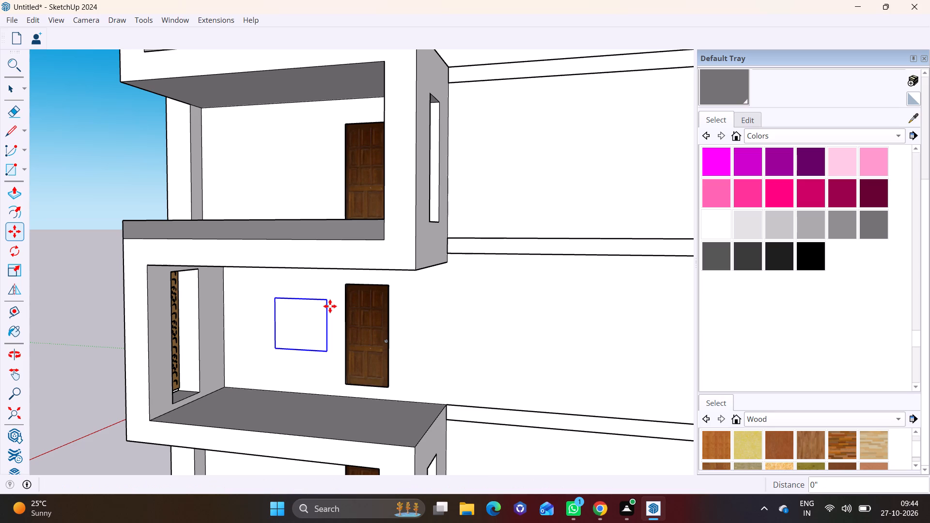
Move the window by its upper corner slightly out of the third-storey back wall so its frame projects.
{"action": "middle_click_drag", "start_coordinate": [329, 307], "coordinate": [285, 312]}
{"action": "scroll", "coordinate": [302, 313], "scroll_direction": "up", "scroll_amount": 2}
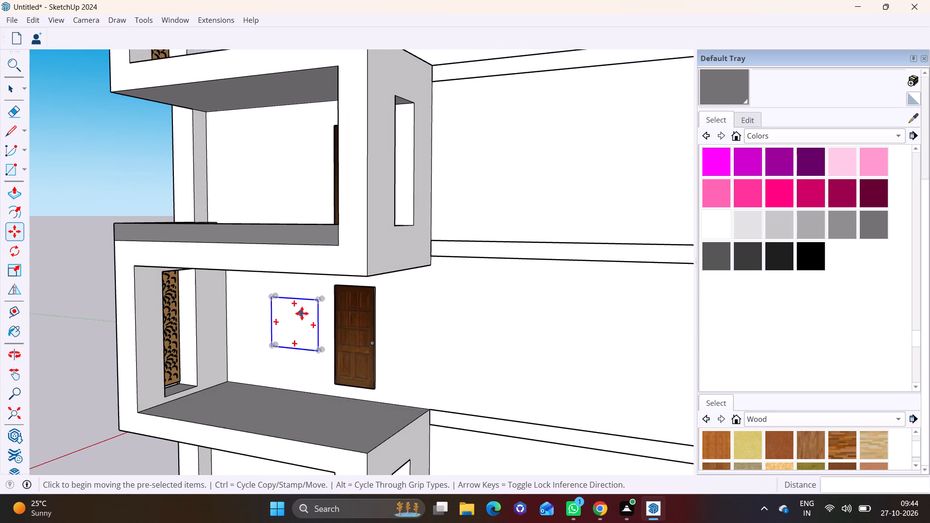
{"action": "scroll", "coordinate": [302, 313], "scroll_direction": "up", "scroll_amount": 1}
{"action": "key", "text": "space"}
{"action": "scroll", "coordinate": [304, 313], "scroll_direction": "up", "scroll_amount": 5}
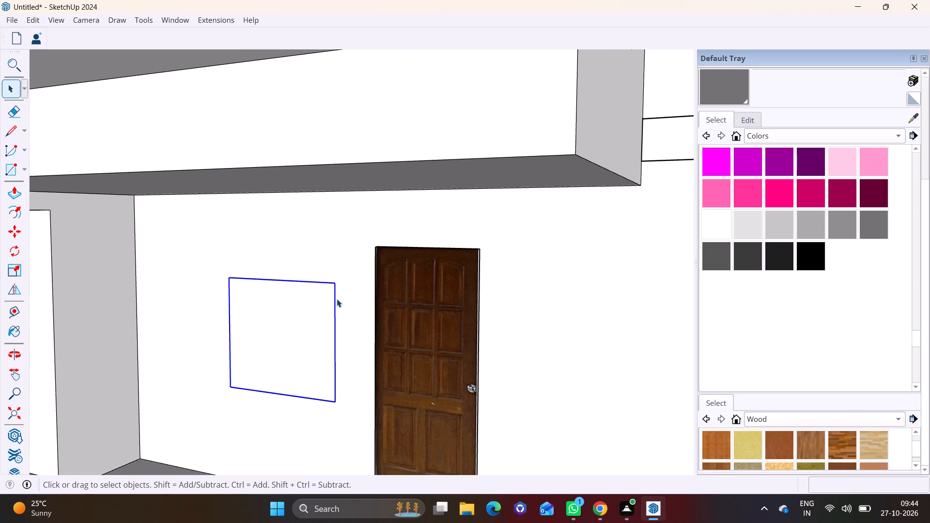
{"action": "left_click", "coordinate": [335, 296]}
{"action": "key", "text": "m"}
{"action": "middle_click_drag", "start_coordinate": [334, 293], "coordinate": [276, 313]}
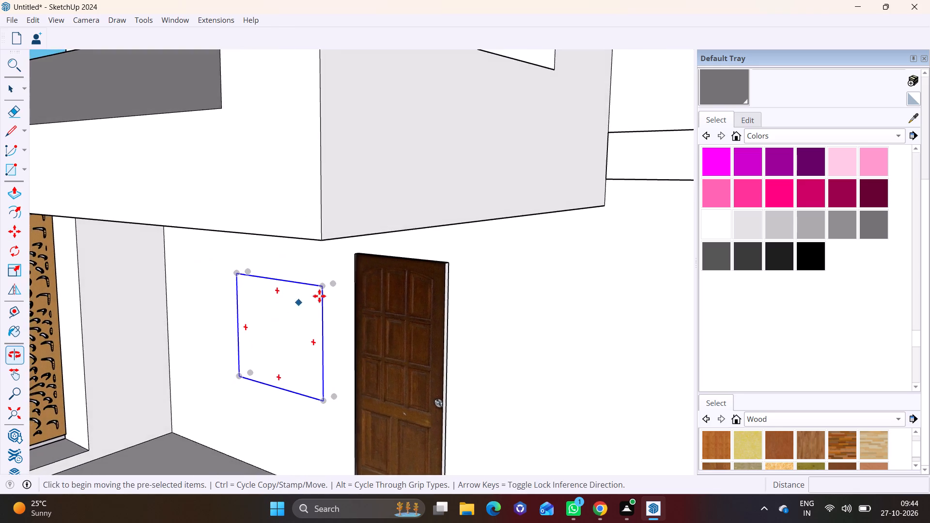
{"action": "scroll", "coordinate": [326, 293], "scroll_direction": "up", "scroll_amount": 4}
{"action": "left_click", "coordinate": [319, 285]}
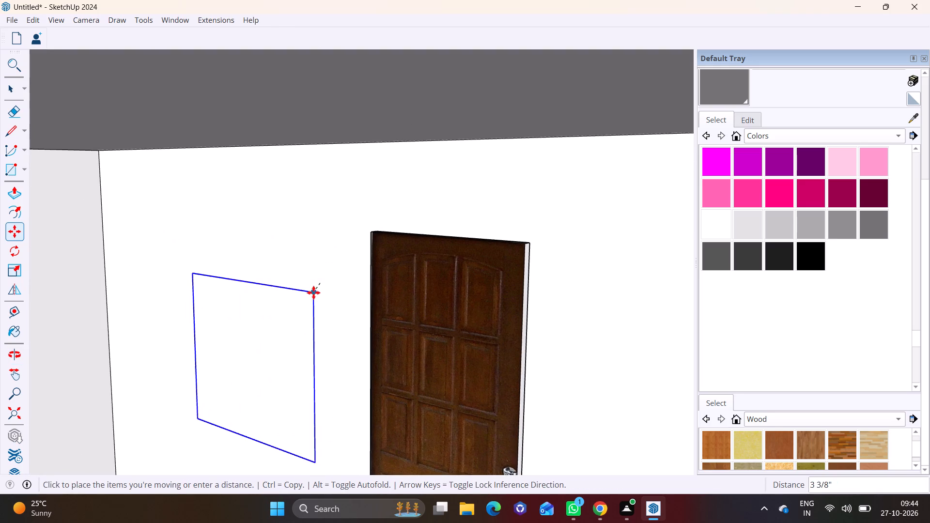
{"action": "left_click", "coordinate": [316, 291]}
{"action": "key", "text": "space"}
{"action": "left_click", "coordinate": [140, 302]}
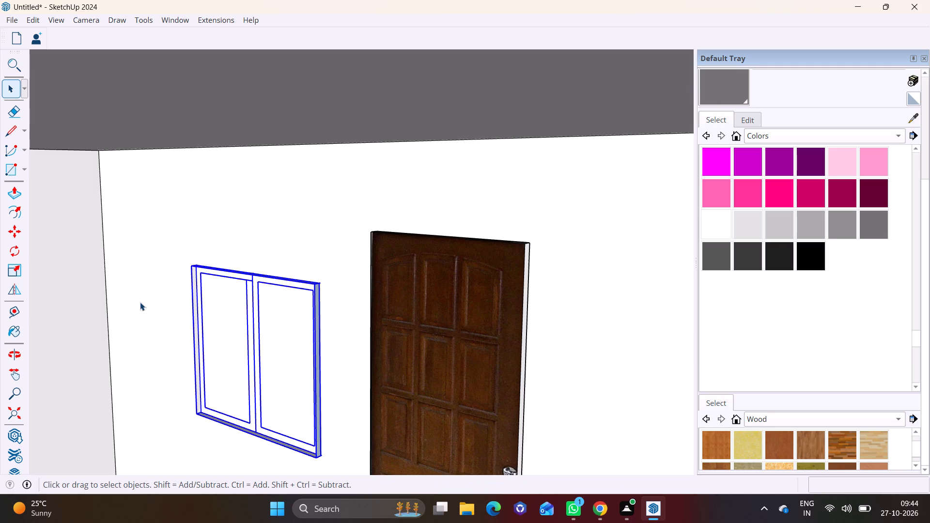
Scale the third-storey CNC-cut panel by its bottom grip, stretching it slightly down toward the sill of its opening.
{"action": "scroll", "coordinate": [262, 344], "scroll_direction": "down", "scroll_amount": 6}
{"action": "middle_click_drag", "start_coordinate": [289, 360], "coordinate": [543, 362]}
{"action": "scroll", "coordinate": [513, 377], "scroll_direction": "down", "scroll_amount": 7}
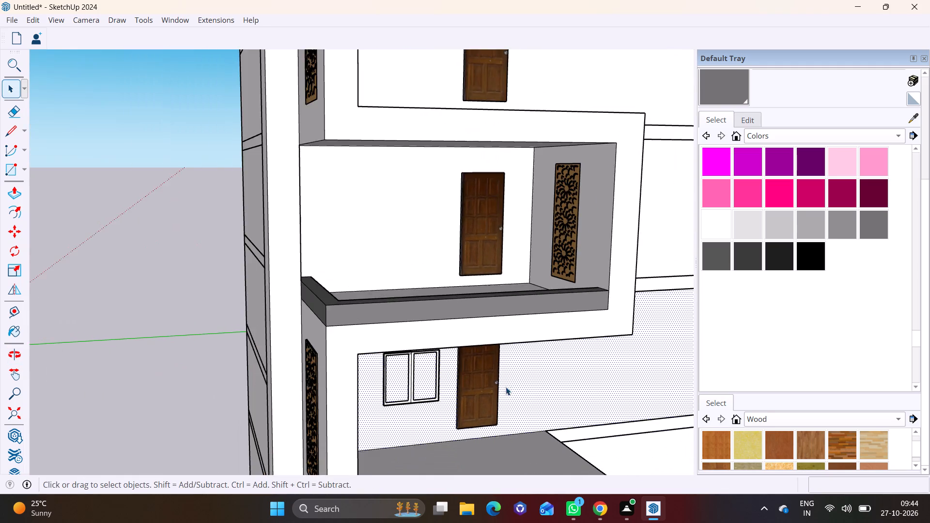
{"action": "middle_click_drag", "start_coordinate": [506, 387], "coordinate": [449, 285], "text": "shift"}
{"action": "left_click", "coordinate": [121, 308]}
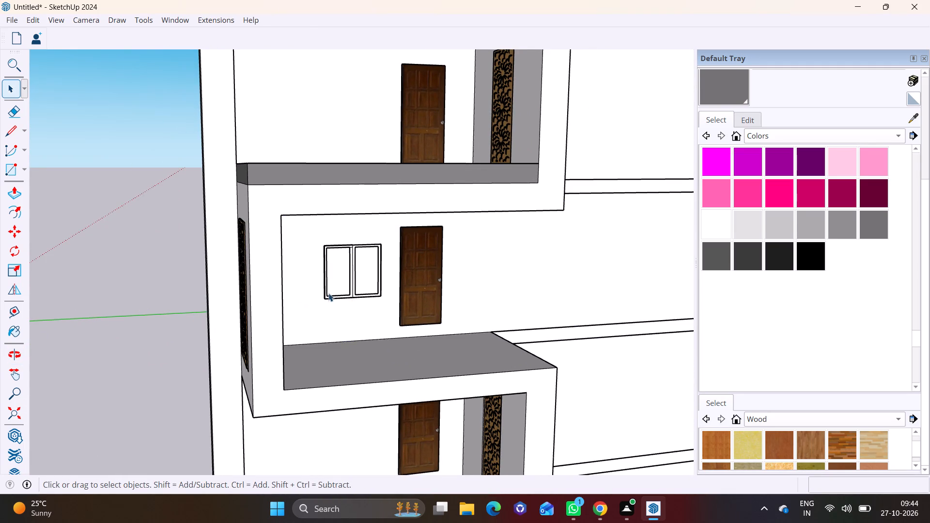
{"action": "scroll", "coordinate": [330, 293], "scroll_direction": "up", "scroll_amount": 3}
{"action": "scroll", "coordinate": [466, 233], "scroll_direction": "up", "scroll_amount": 2}
{"action": "middle_click_drag", "start_coordinate": [466, 238], "coordinate": [391, 245]}
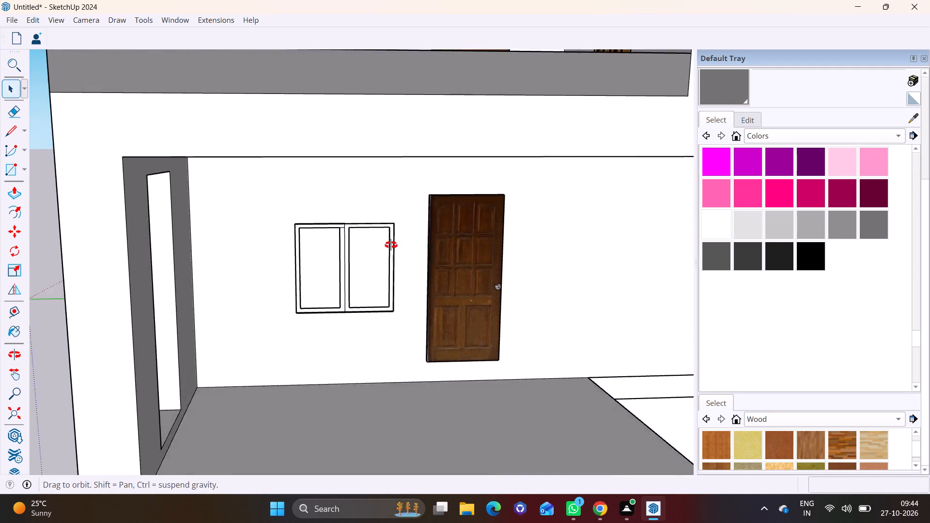
{"action": "middle_click_drag", "start_coordinate": [391, 245], "coordinate": [247, 223]}
{"action": "scroll", "coordinate": [277, 255], "scroll_direction": "up", "scroll_amount": 1}
{"action": "middle_click_drag", "start_coordinate": [275, 254], "coordinate": [256, 201]}
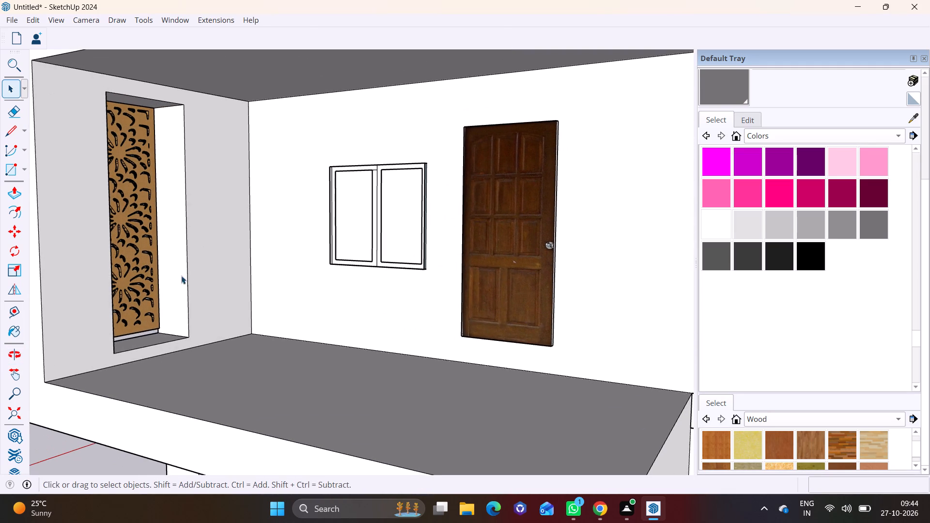
{"action": "left_click", "coordinate": [144, 283]}
{"action": "left_click", "coordinate": [21, 270]}
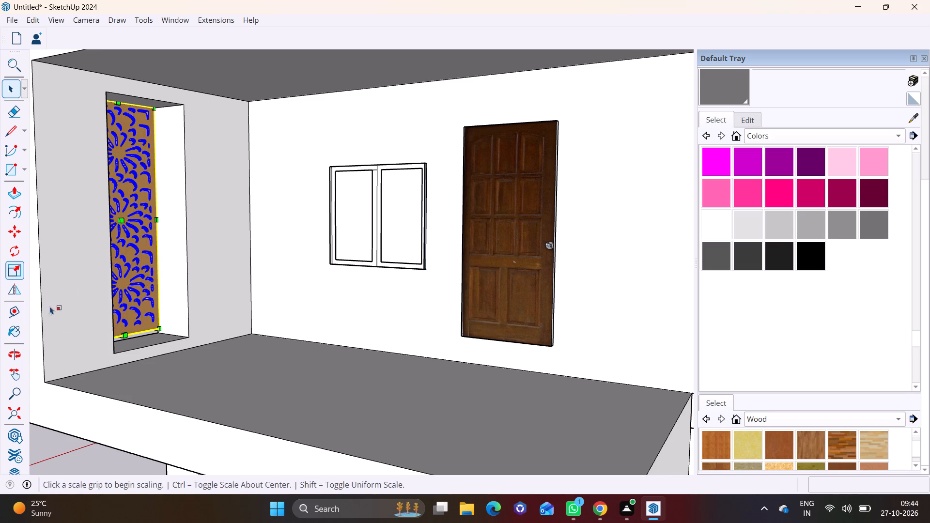
{"action": "left_click", "coordinate": [122, 337]}
{"action": "left_click", "coordinate": [122, 341]}
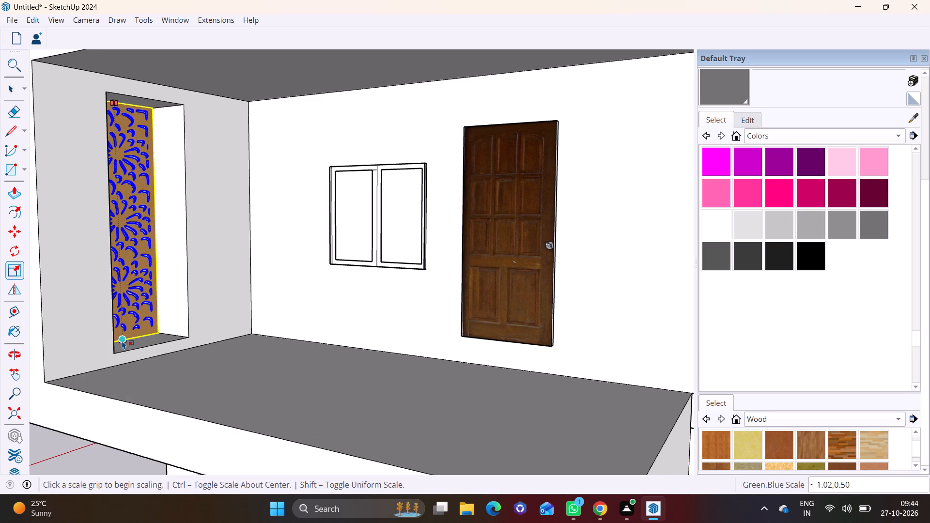
{"action": "key", "text": "space"}
{"action": "left_click", "coordinate": [206, 358]}
Move the third-storey window about 2 5/16" further out from the back wall so its glass panes project.
{"action": "scroll", "coordinate": [201, 331], "scroll_direction": "down", "scroll_amount": 2}
{"action": "scroll", "coordinate": [365, 261], "scroll_direction": "up", "scroll_amount": 6}
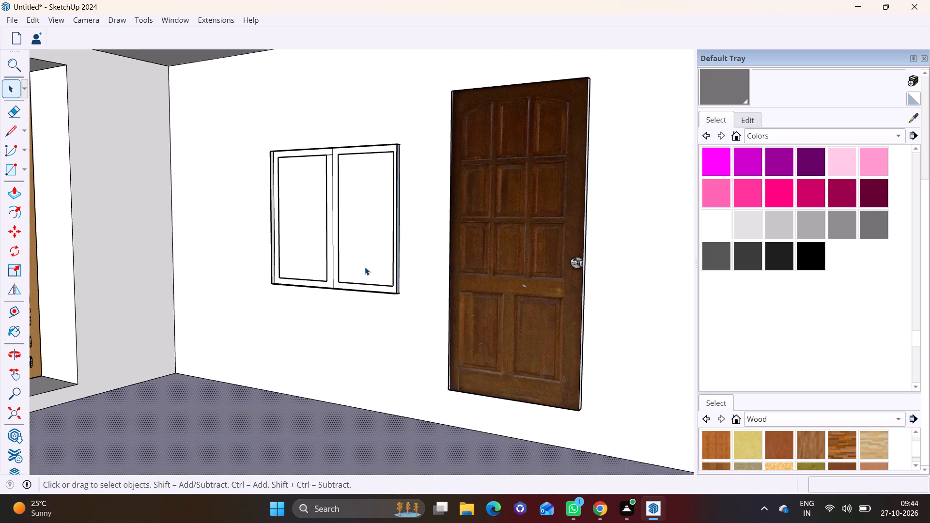
{"action": "middle_click_drag", "start_coordinate": [368, 269], "coordinate": [270, 277]}
{"action": "left_click", "coordinate": [327, 295]}
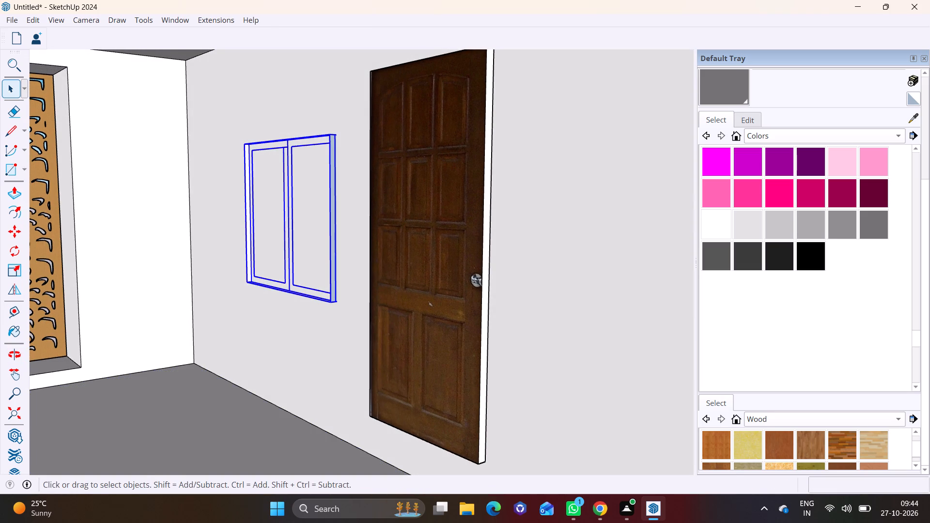
{"action": "left_click", "coordinate": [15, 193]}
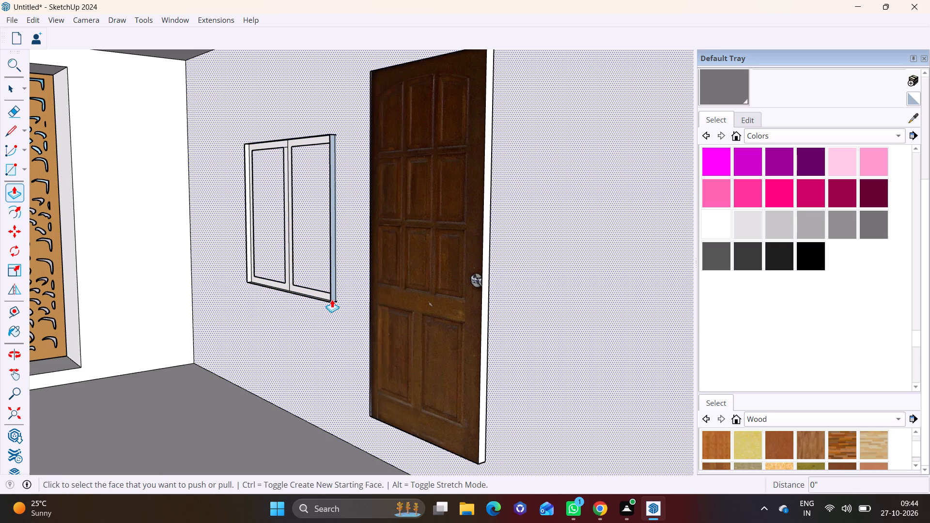
{"action": "key", "text": "space"}
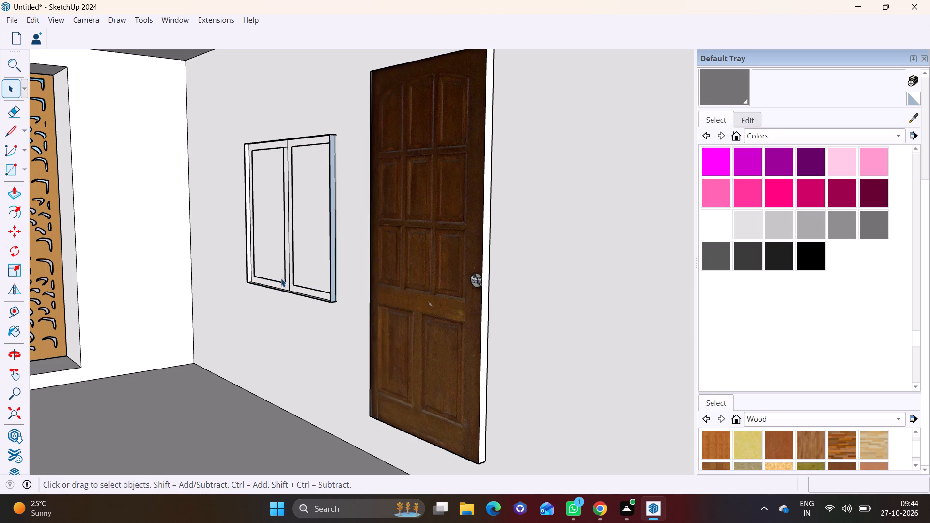
{"action": "left_click", "coordinate": [283, 278]}
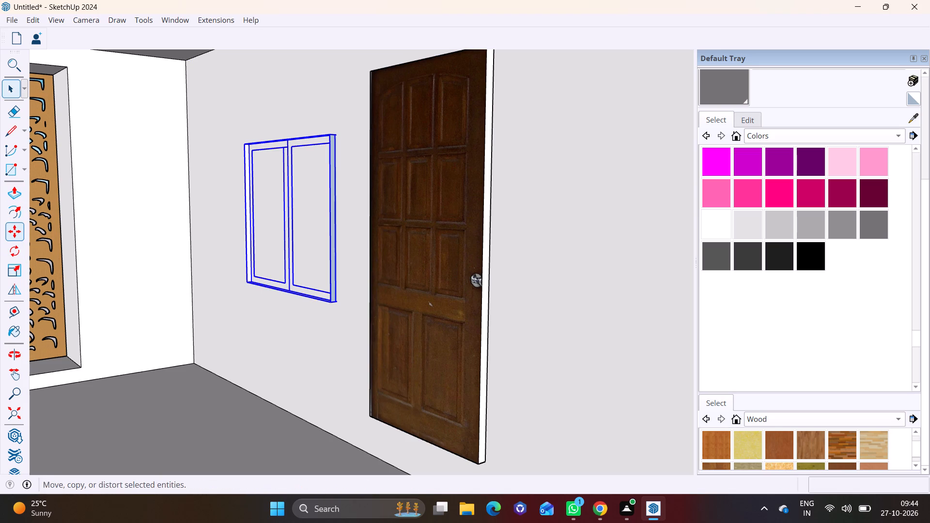
{"action": "left_click", "coordinate": [13, 236]}
{"action": "left_click", "coordinate": [330, 304]}
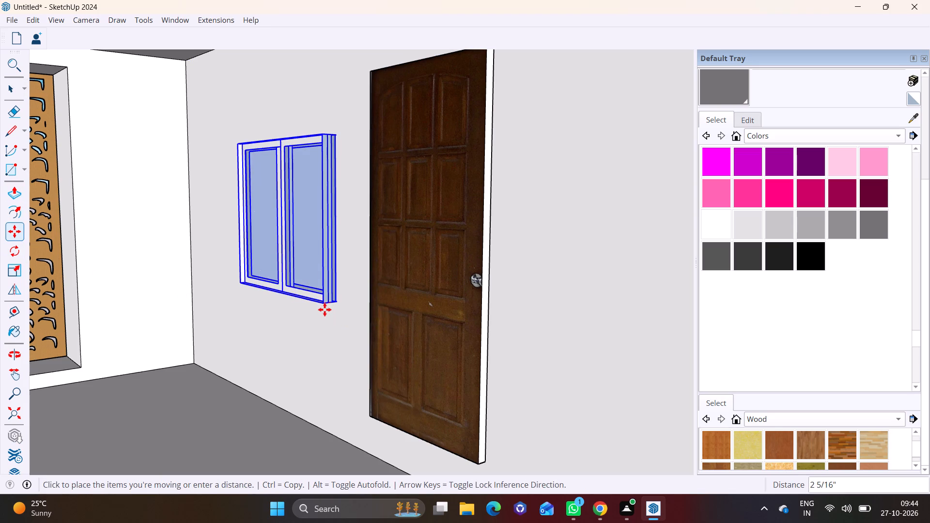
{"action": "left_click", "coordinate": [323, 310]}
{"action": "key", "text": "space"}
{"action": "left_click", "coordinate": [181, 374]}
Copy the third-storey window about 11' 3/16" straight up the blue axis onto the fourth-storey balcony's back wall.
{"action": "scroll", "coordinate": [180, 373], "scroll_direction": "down", "scroll_amount": 8}
{"action": "middle_click_drag", "start_coordinate": [248, 366], "coordinate": [513, 346]}
{"action": "scroll", "coordinate": [436, 340], "scroll_direction": "down", "scroll_amount": 6}
{"action": "middle_click_drag", "start_coordinate": [433, 352], "coordinate": [497, 381]}
{"action": "scroll", "coordinate": [481, 359], "scroll_direction": "up", "scroll_amount": 3}
{"action": "middle_click_drag", "start_coordinate": [461, 353], "coordinate": [335, 338], "text": "shift"}
{"action": "scroll", "coordinate": [404, 342], "scroll_direction": "up", "scroll_amount": 1, "text": "shift"}
{"action": "scroll", "coordinate": [289, 301], "scroll_direction": "up", "scroll_amount": 3}
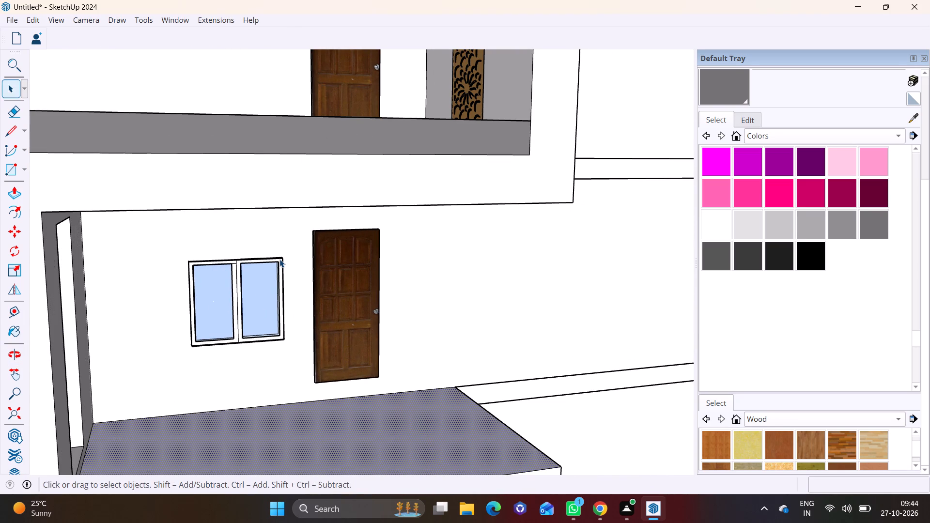
{"action": "left_click", "coordinate": [279, 259]}
{"action": "key", "text": "m"}
{"action": "left_click", "coordinate": [279, 258]}
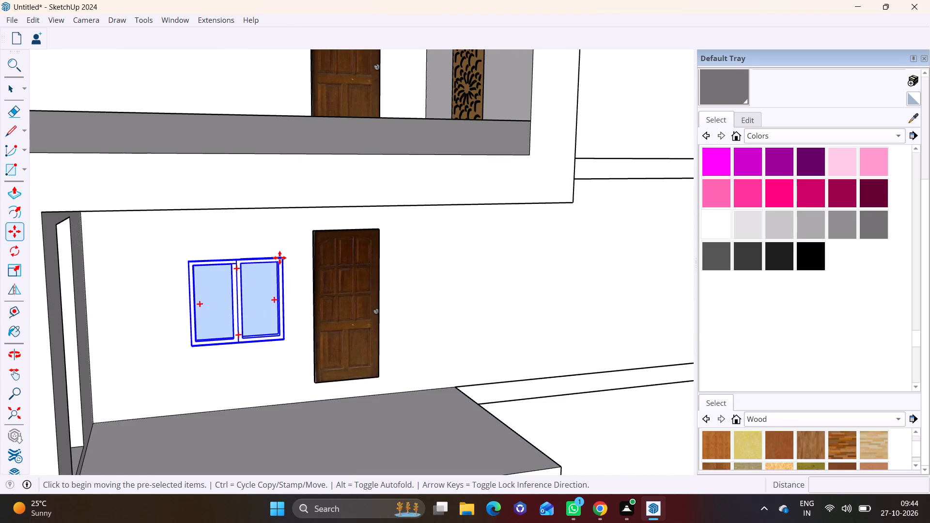
{"action": "middle_click_drag", "start_coordinate": [274, 142], "coordinate": [323, 379], "text": "shift"}
{"action": "scroll", "coordinate": [323, 379], "scroll_direction": "up", "scroll_amount": 1, "text": "shift"}
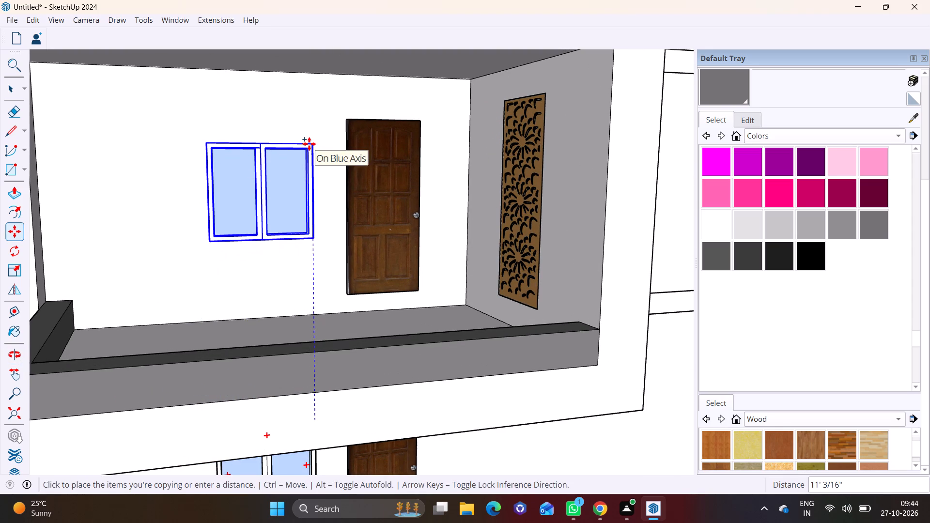
{"action": "left_click", "coordinate": [312, 144]}
{"action": "key", "text": "space"}
{"action": "left_click", "coordinate": [147, 196]}
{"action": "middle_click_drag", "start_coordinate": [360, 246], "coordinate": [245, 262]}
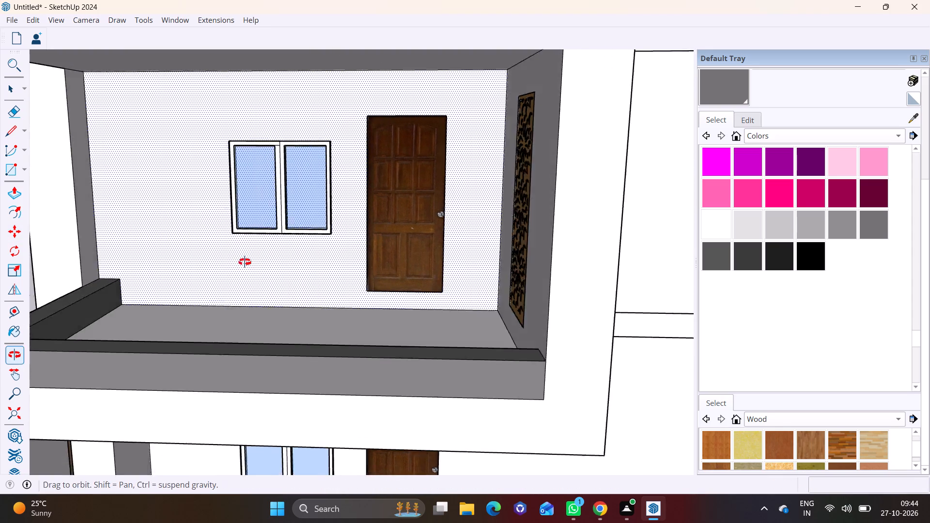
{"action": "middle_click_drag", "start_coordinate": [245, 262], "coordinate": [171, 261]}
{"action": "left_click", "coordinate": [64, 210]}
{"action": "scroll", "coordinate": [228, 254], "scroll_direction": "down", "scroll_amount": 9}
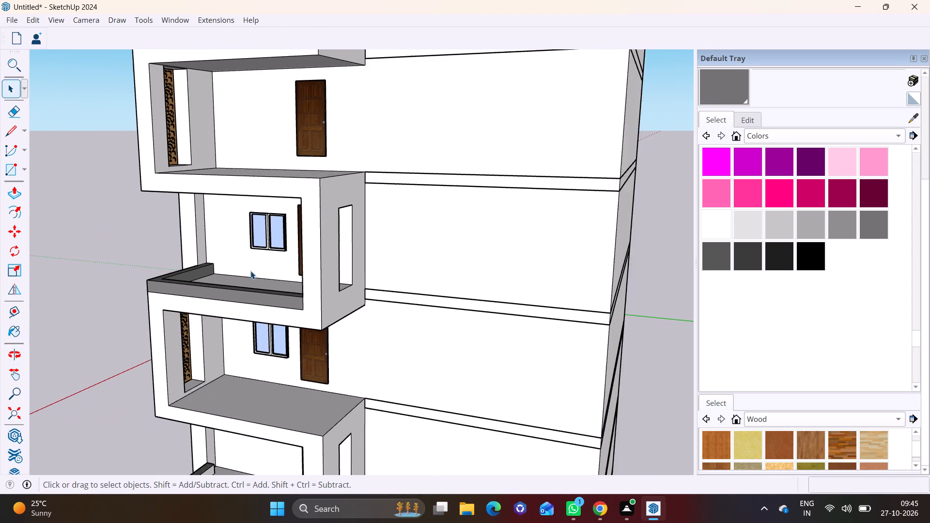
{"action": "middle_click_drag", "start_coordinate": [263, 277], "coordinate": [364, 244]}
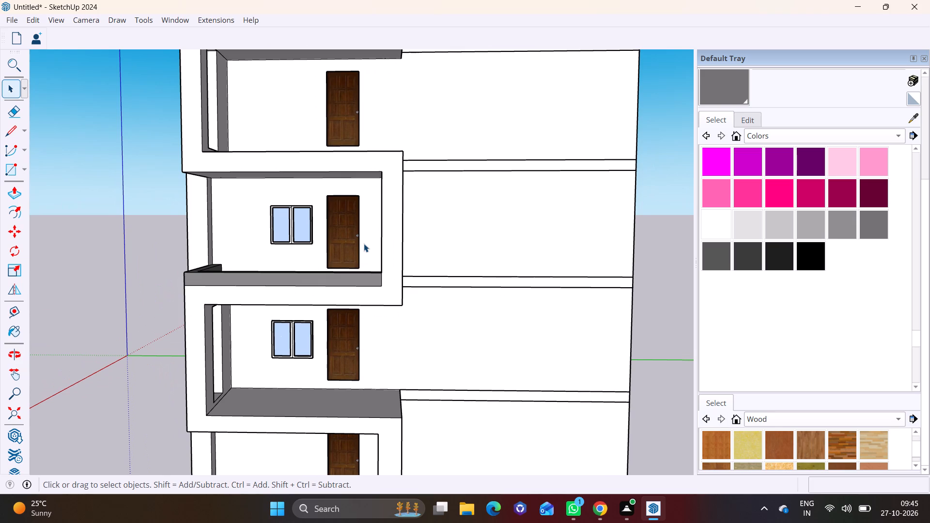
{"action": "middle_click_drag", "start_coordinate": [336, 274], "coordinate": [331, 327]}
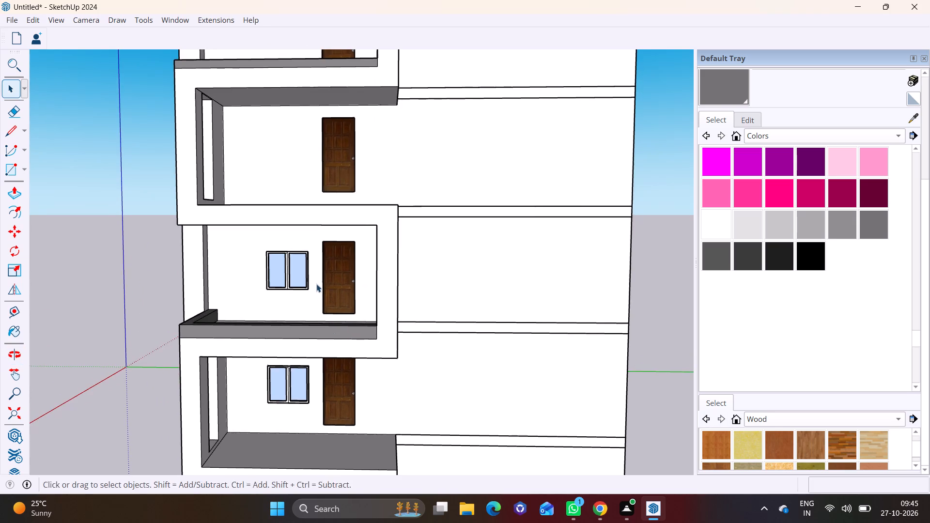
Copy the fourth-storey window about 11' 8 3/16" straight up the blue axis onto the fifth-storey balcony's back wall.
{"action": "middle_click_drag", "start_coordinate": [315, 269], "coordinate": [290, 354]}
{"action": "scroll", "coordinate": [225, 334], "scroll_direction": "up", "scroll_amount": 5}
{"action": "left_click", "coordinate": [284, 343]}
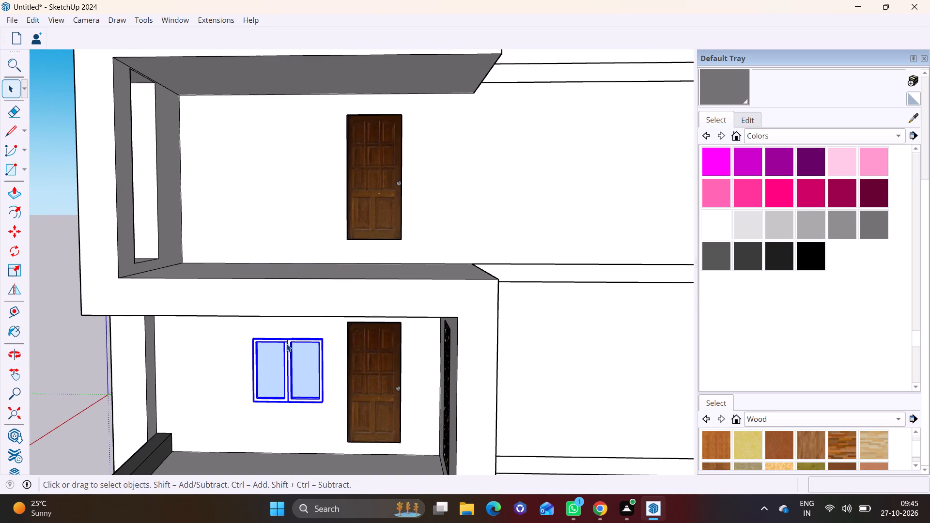
{"action": "key", "text": "m"}
{"action": "left_click", "coordinate": [319, 340]}
{"action": "left_click_drag", "start_coordinate": [319, 340], "coordinate": [319, 334], "text": "ctrl"}
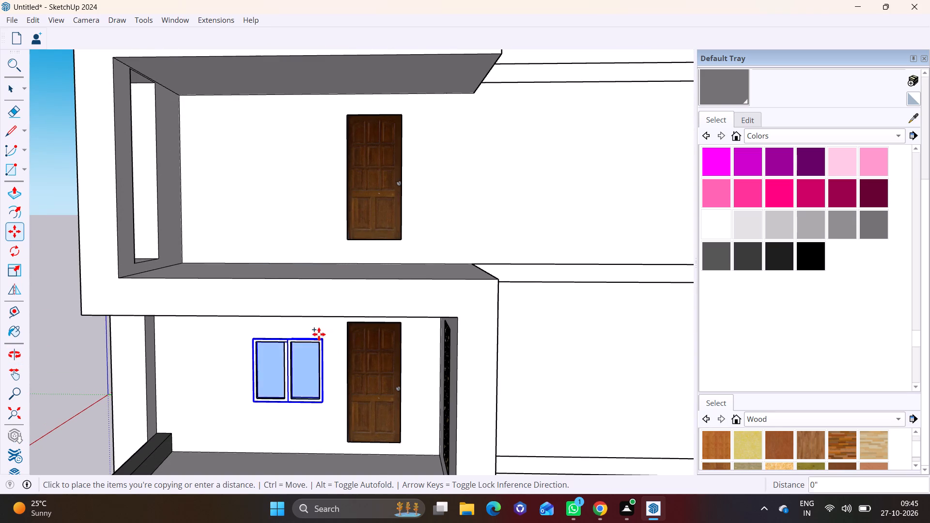
{"action": "left_click_drag", "start_coordinate": [319, 334], "coordinate": [319, 332], "text": "ctrl"}
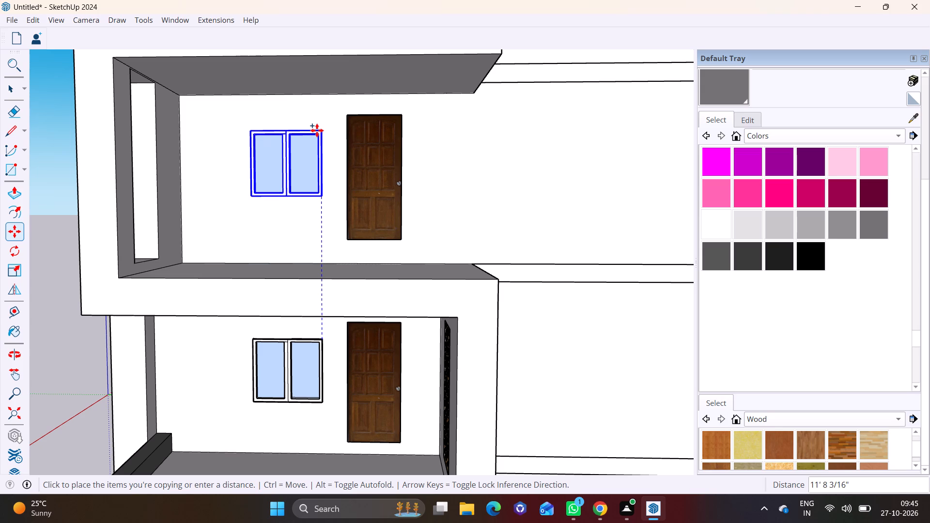
{"action": "left_click", "coordinate": [317, 130]}
Copy the fifth-storey window about 10' 5" straight up the blue axis onto the sixth-storey balcony's back wall.
{"action": "middle_click_drag", "start_coordinate": [328, 138], "coordinate": [328, 163]}
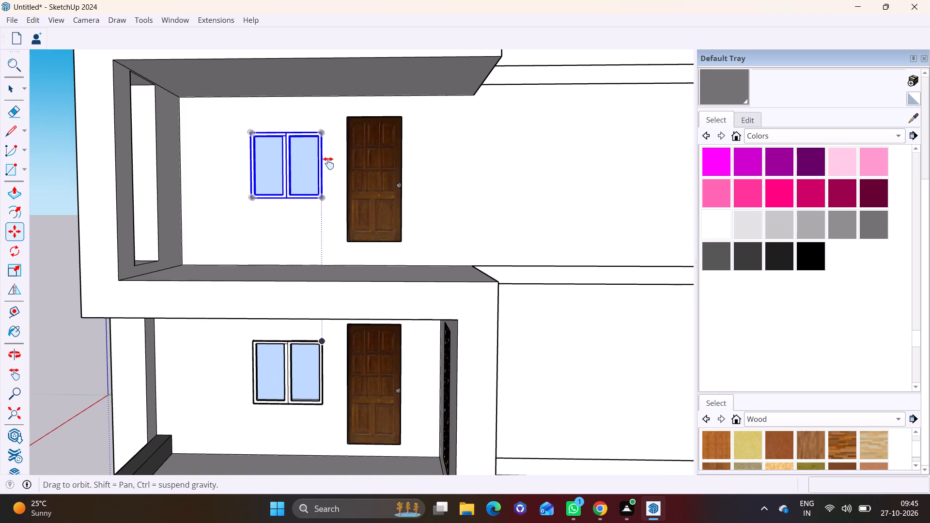
{"action": "middle_click_drag", "start_coordinate": [328, 163], "coordinate": [308, 322]}
{"action": "left_click", "coordinate": [300, 317]}
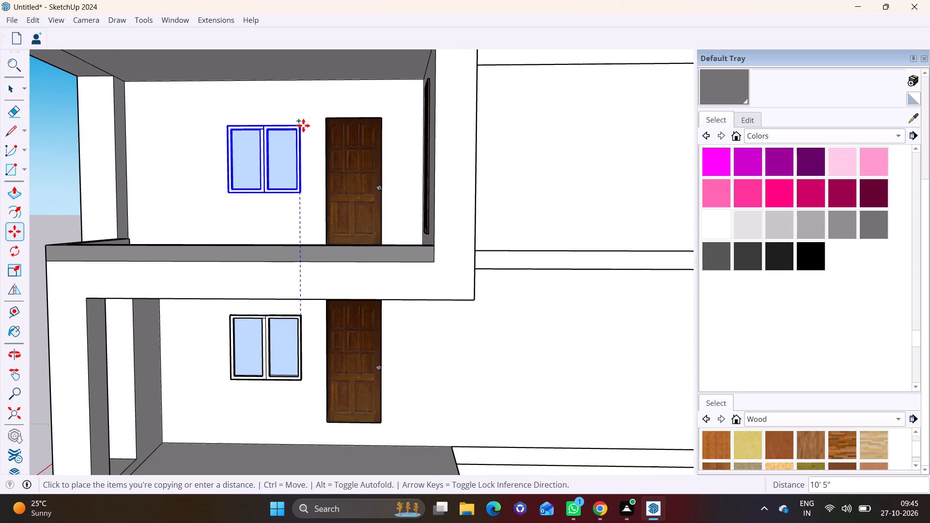
{"action": "left_click", "coordinate": [303, 128]}
Copy the sixth-storey window about 43' 15/16" straight down the blue axis onto the second-storey balcony's back wall, beside the door.
{"action": "scroll", "coordinate": [317, 192], "scroll_direction": "down", "scroll_amount": 6}
{"action": "middle_click_drag", "start_coordinate": [318, 344], "coordinate": [326, 319], "text": "shift"}
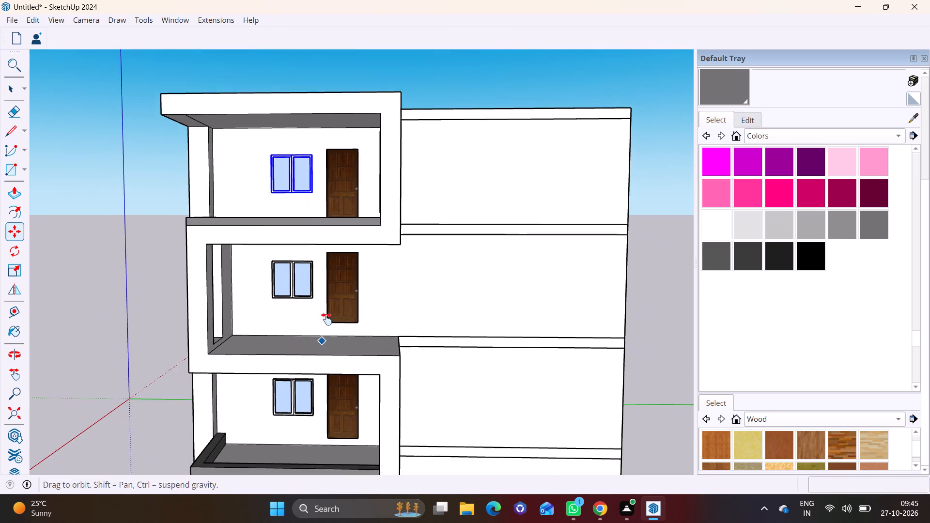
{"action": "middle_click_drag", "start_coordinate": [326, 319], "coordinate": [324, 183], "text": "shift"}
{"action": "middle_click", "coordinate": [317, 197], "text": "shift"}
{"action": "scroll", "coordinate": [317, 197], "scroll_direction": "down", "scroll_amount": 6}
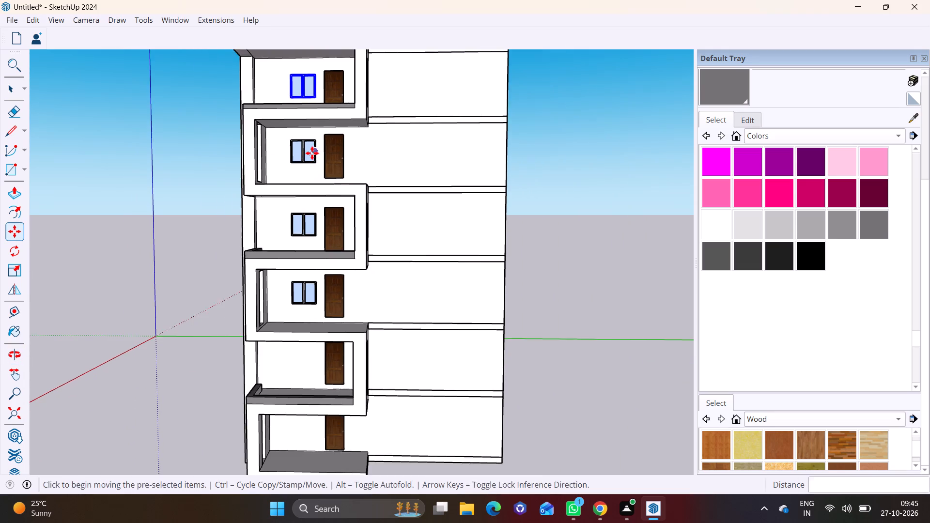
{"action": "middle_click_drag", "start_coordinate": [312, 153], "coordinate": [309, 213], "text": "shift"}
{"action": "left_click", "coordinate": [312, 134]}
{"action": "left_click_drag", "start_coordinate": [312, 134], "coordinate": [310, 167], "text": "ctrl"}
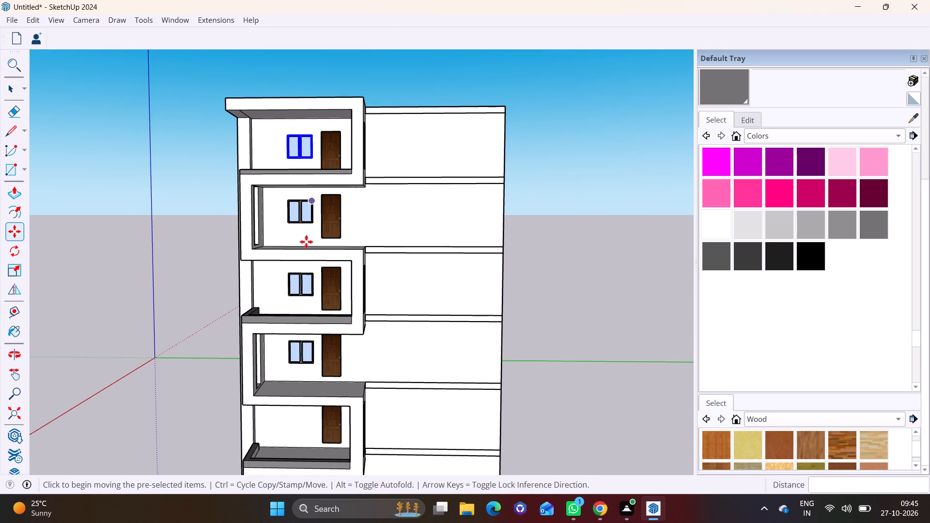
{"action": "left_click", "coordinate": [310, 135]}
{"action": "key", "text": "m"}
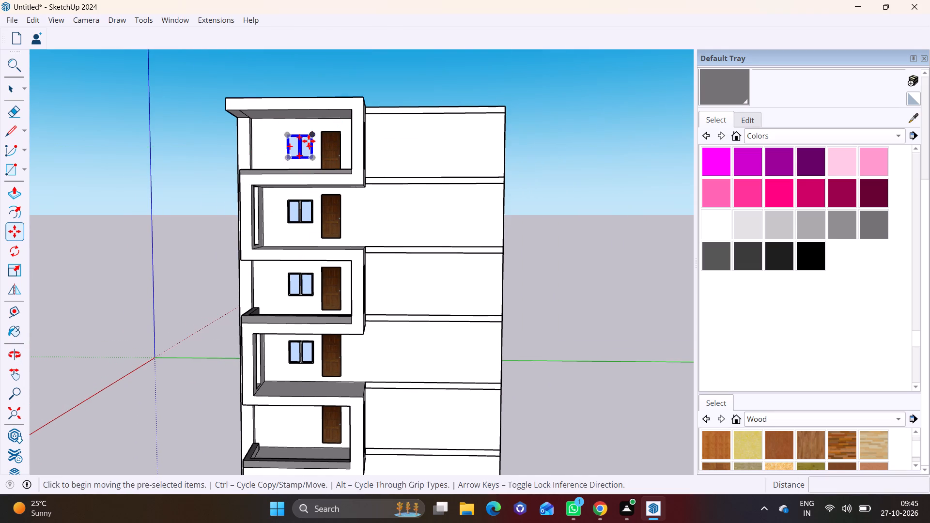
{"action": "left_click", "coordinate": [312, 134]}
{"action": "middle_click_drag", "start_coordinate": [312, 430], "coordinate": [349, 267], "text": "shift"}
{"action": "scroll", "coordinate": [349, 267], "scroll_direction": "up", "scroll_amount": 6}
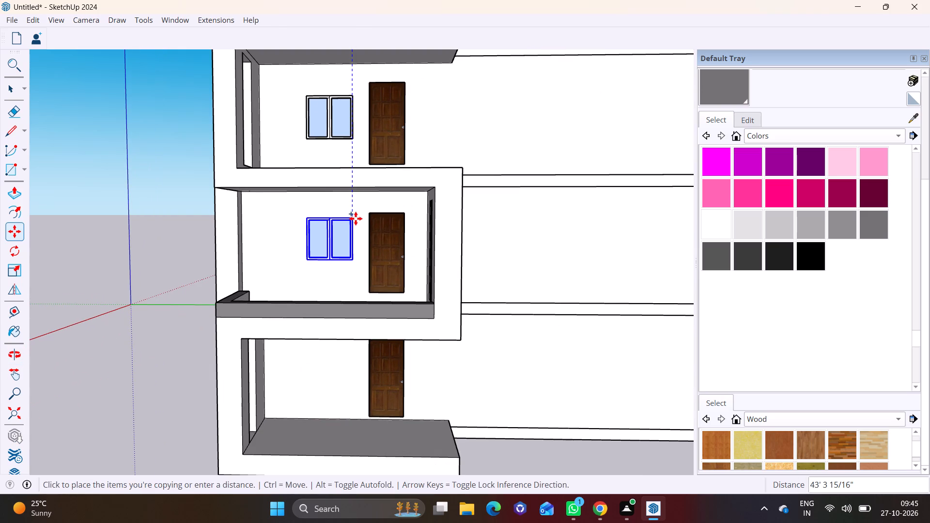
{"action": "left_click", "coordinate": [356, 215]}
{"action": "key", "text": "space"}
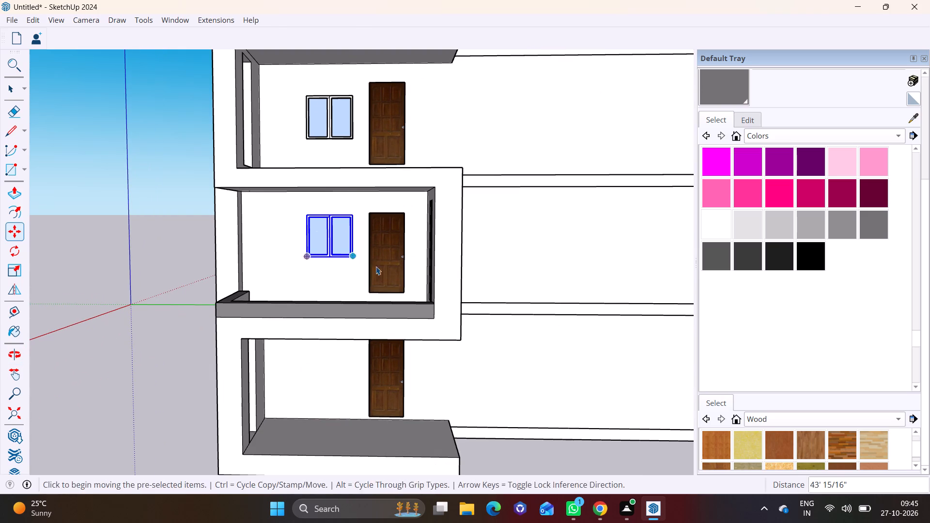
{"action": "left_click", "coordinate": [502, 271]}
Copy the second-storey window about 11' straight down the blue axis onto the first-storey balcony's back wall, then deselect it.
{"action": "middle_click_drag", "start_coordinate": [433, 268], "coordinate": [359, 277]}
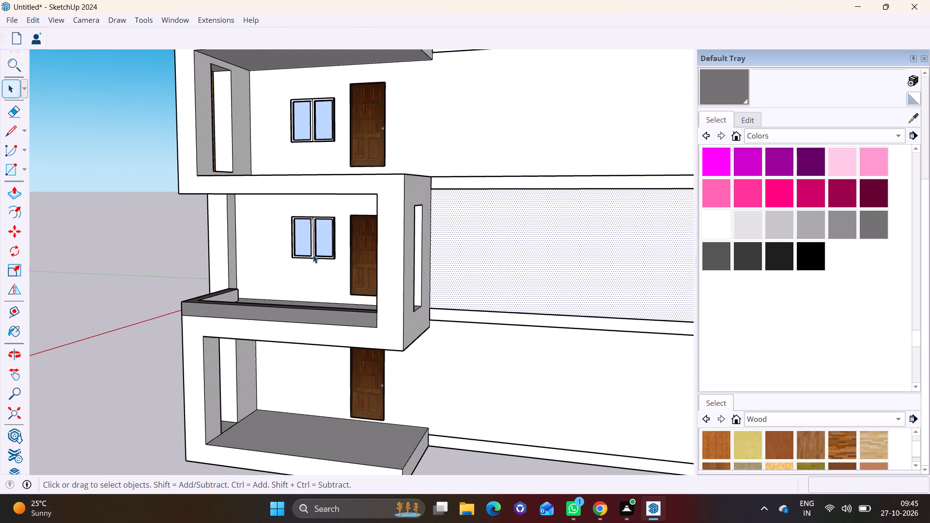
{"action": "left_click", "coordinate": [313, 255]}
{"action": "key", "text": "m"}
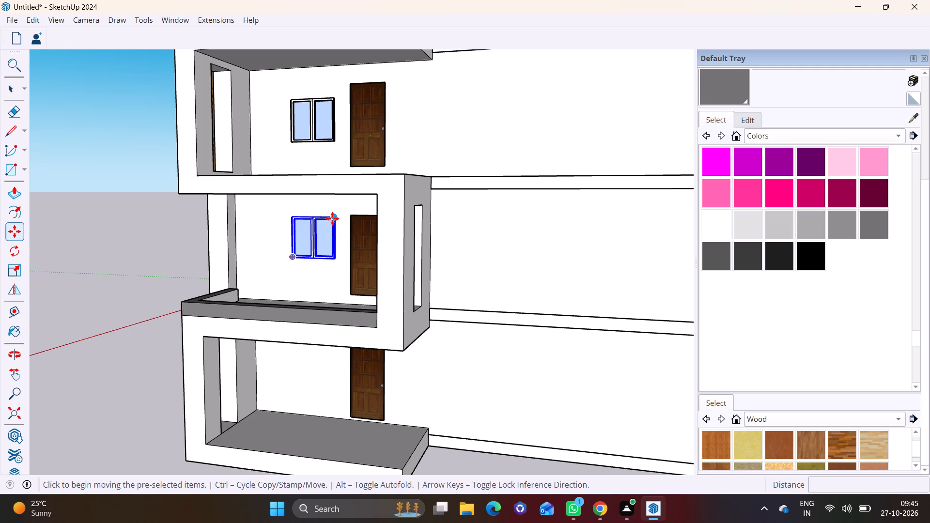
{"action": "left_click", "coordinate": [332, 218]}
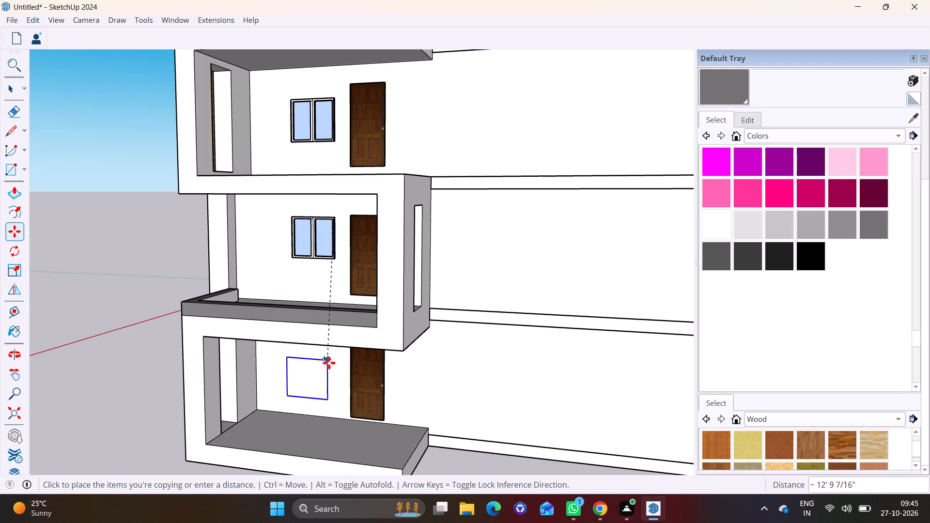
{"action": "middle_click_drag", "start_coordinate": [329, 363], "coordinate": [344, 306]}
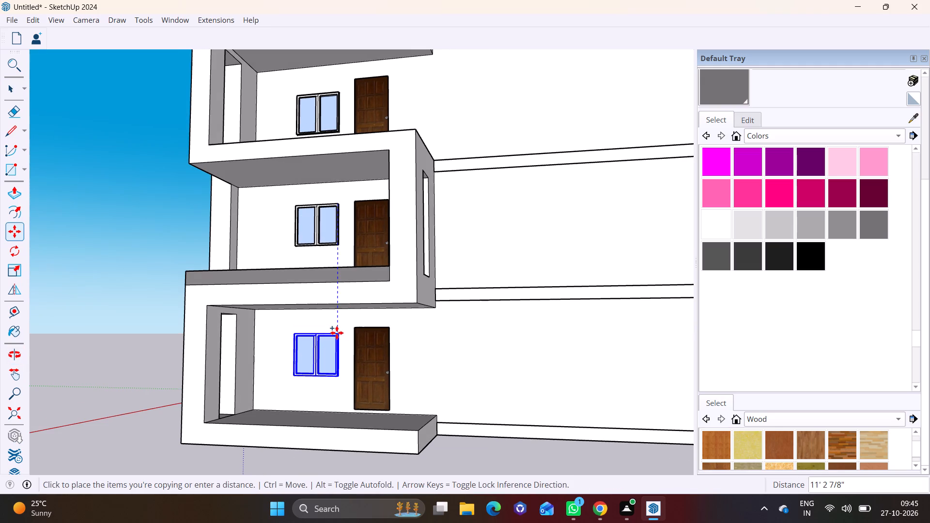
{"action": "left_click", "coordinate": [335, 332]}
{"action": "key", "text": "space"}
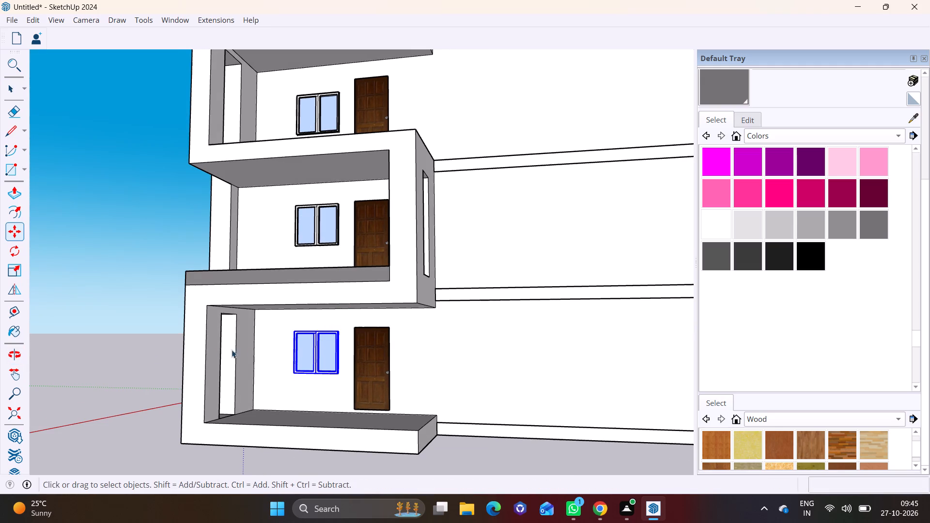
{"action": "left_click", "coordinate": [123, 350]}
Examine the whole tower from the front and the pillar corner, checking the balcony windows on all six storeys.
{"action": "middle_click_drag", "start_coordinate": [266, 325], "coordinate": [290, 439]}
{"action": "scroll", "coordinate": [290, 412], "scroll_direction": "down", "scroll_amount": 5}
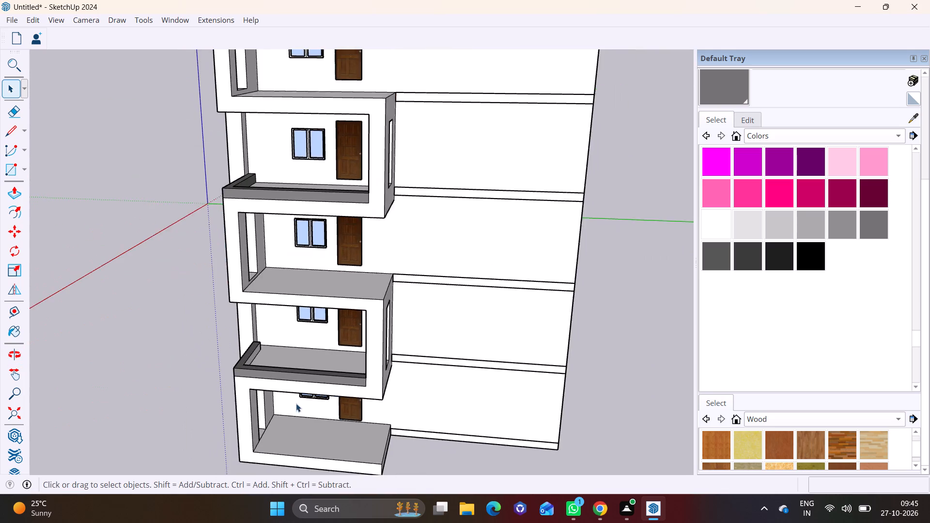
{"action": "scroll", "coordinate": [296, 403], "scroll_direction": "down", "scroll_amount": 7}
{"action": "middle_click_drag", "start_coordinate": [369, 360], "coordinate": [434, 275]}
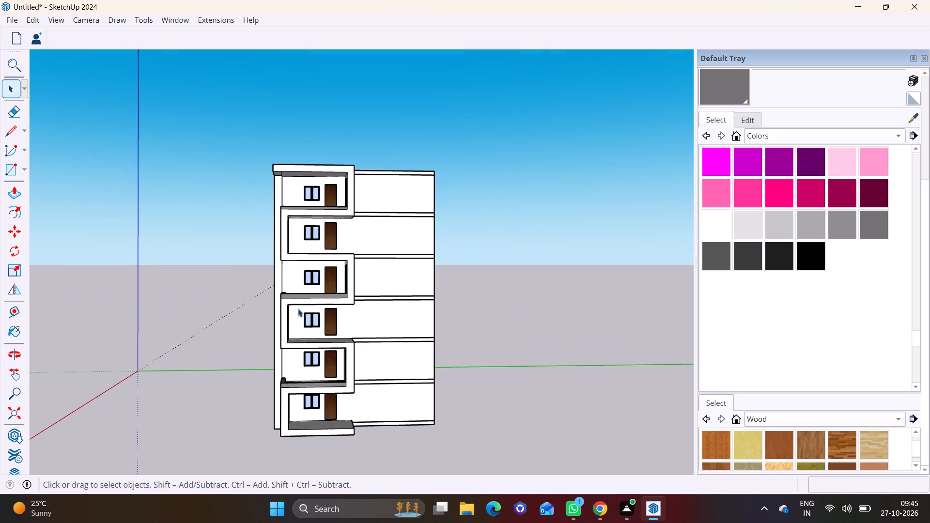
{"action": "scroll", "coordinate": [319, 313], "scroll_direction": "down", "scroll_amount": 3}
{"action": "middle_click_drag", "start_coordinate": [323, 315], "coordinate": [499, 336]}
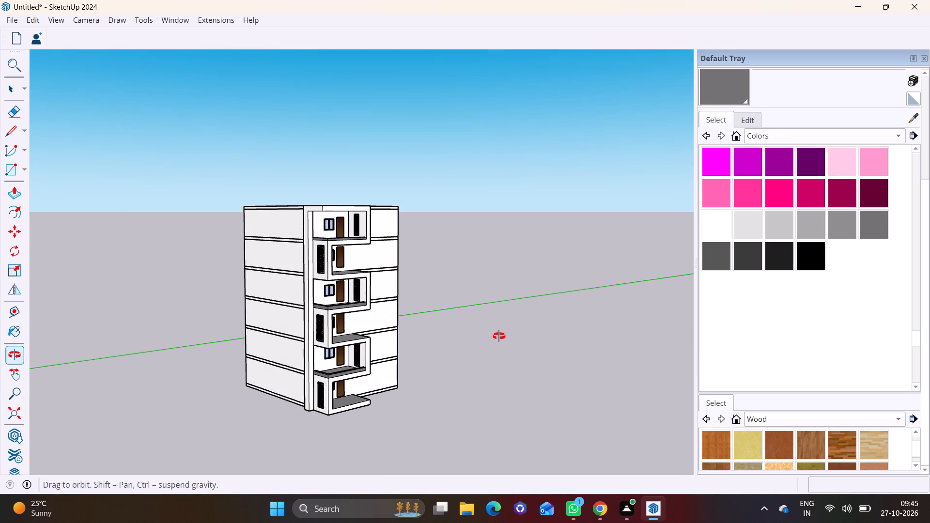
{"action": "middle_click_drag", "start_coordinate": [499, 336], "coordinate": [504, 335]}
{"action": "scroll", "coordinate": [383, 313], "scroll_direction": "up", "scroll_amount": 4}
{"action": "scroll", "coordinate": [365, 379], "scroll_direction": "down", "scroll_amount": 2}
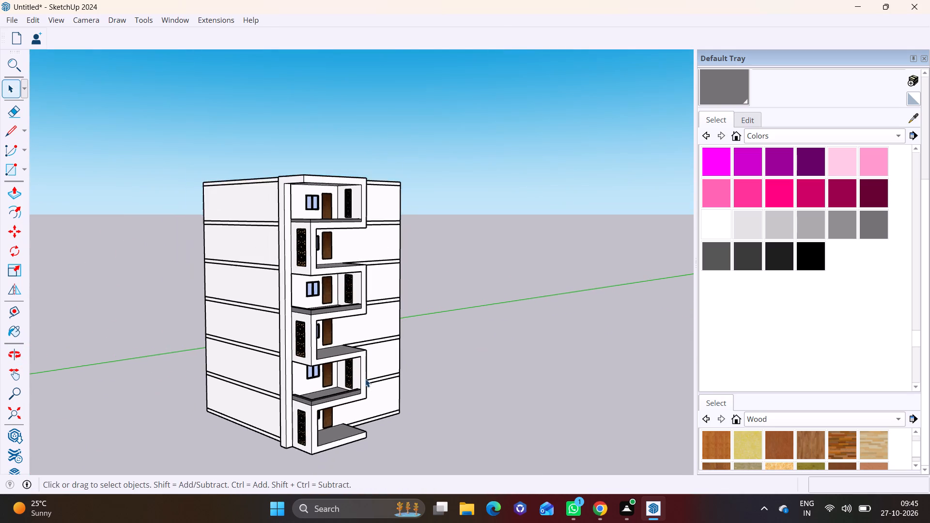
{"action": "scroll", "coordinate": [365, 379], "scroll_direction": "down", "scroll_amount": 2}
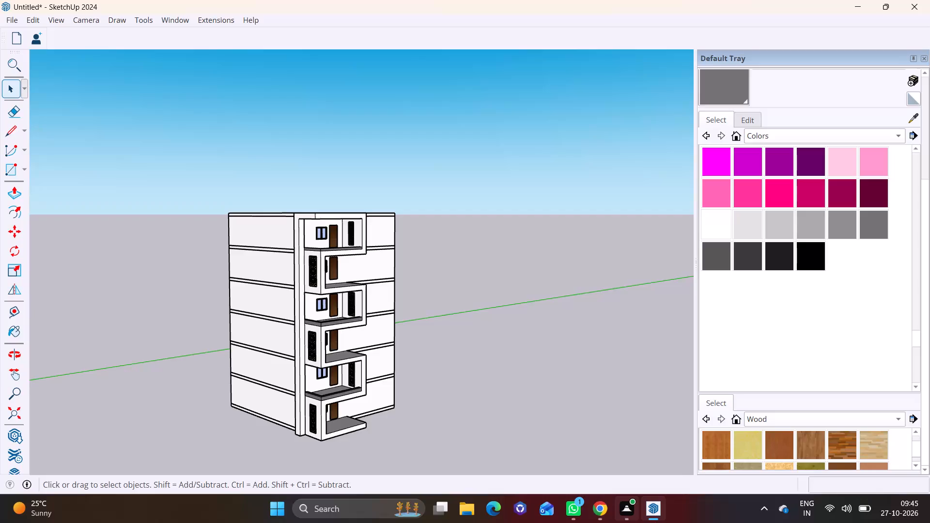
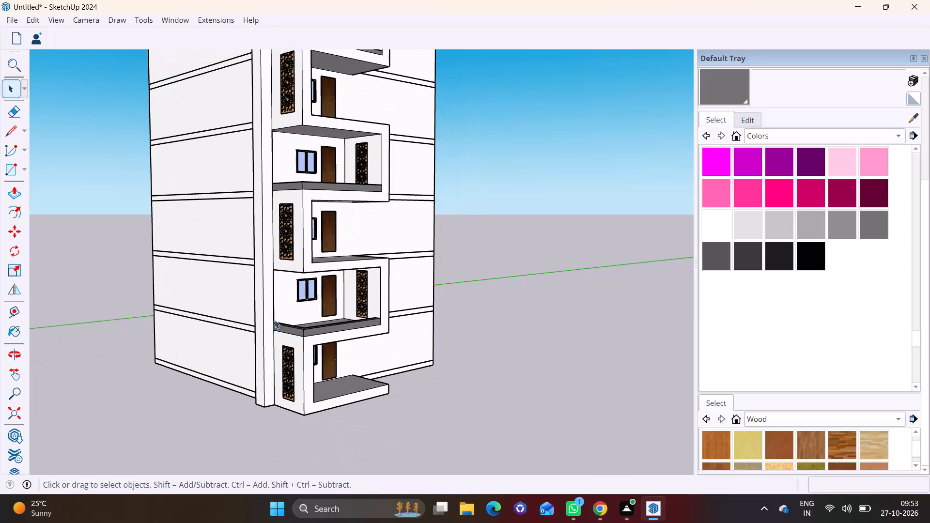
Examine the whole tower from the pillar corner, comparing the balcony windows' heights with the doors beside them.
{"action": "scroll", "coordinate": [280, 327], "scroll_direction": "down", "scroll_amount": 5}
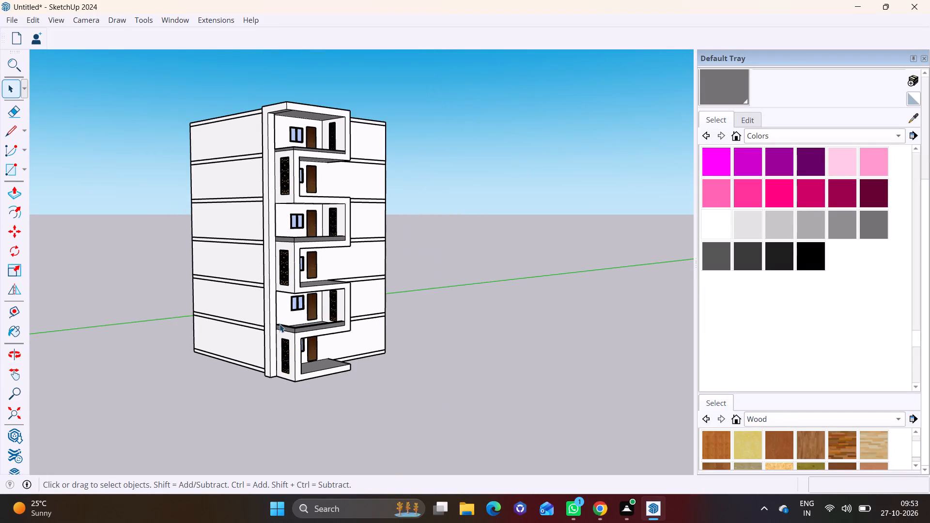
{"action": "middle_click_drag", "start_coordinate": [271, 318], "coordinate": [256, 389], "text": "shift"}
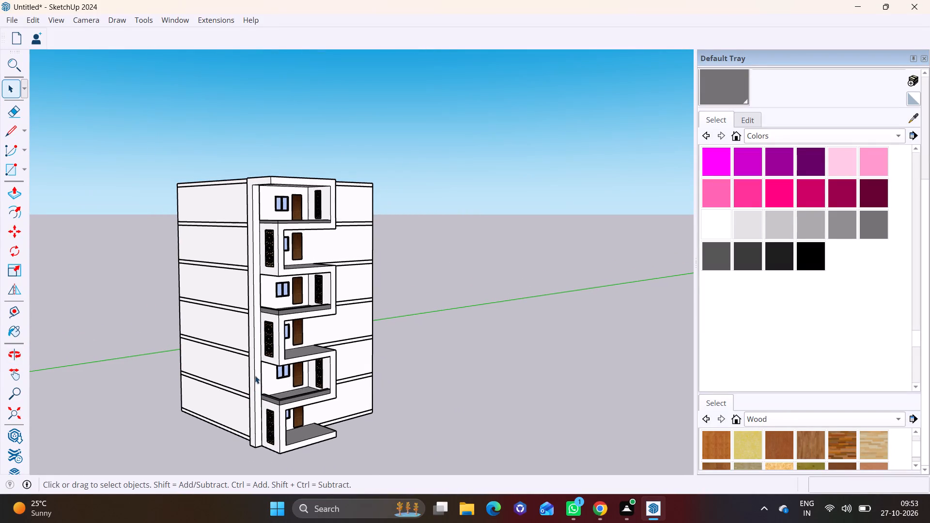
{"action": "middle_click_drag", "start_coordinate": [253, 374], "coordinate": [248, 333]}
{"action": "scroll", "coordinate": [293, 406], "scroll_direction": "up", "scroll_amount": 7}
{"action": "middle_click_drag", "start_coordinate": [294, 421], "coordinate": [271, 369], "text": "shift"}
{"action": "middle_click_drag", "start_coordinate": [259, 369], "coordinate": [263, 433]}
{"action": "scroll", "coordinate": [263, 400], "scroll_direction": "down", "scroll_amount": 4}
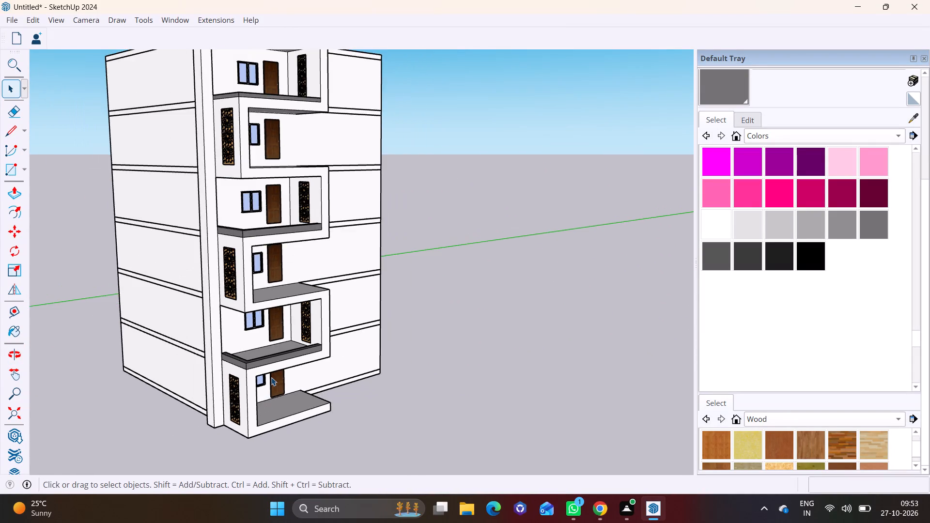
{"action": "scroll", "coordinate": [271, 377], "scroll_direction": "down", "scroll_amount": 3}
{"action": "middle_click_drag", "start_coordinate": [277, 357], "coordinate": [306, 401], "text": "shift"}
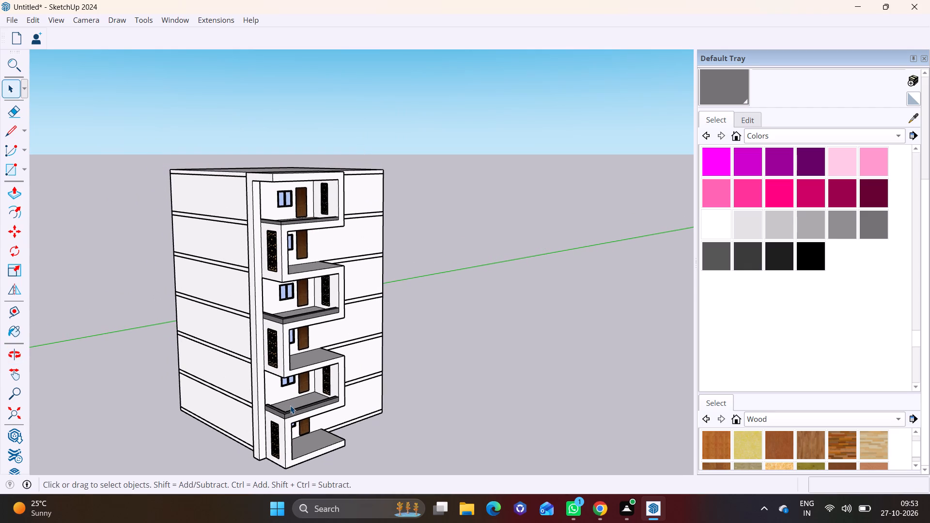
Lower the second-storey balcony window about 8" straight down its back wall, then deselect it.
{"action": "scroll", "coordinate": [289, 376], "scroll_direction": "up", "scroll_amount": 5}
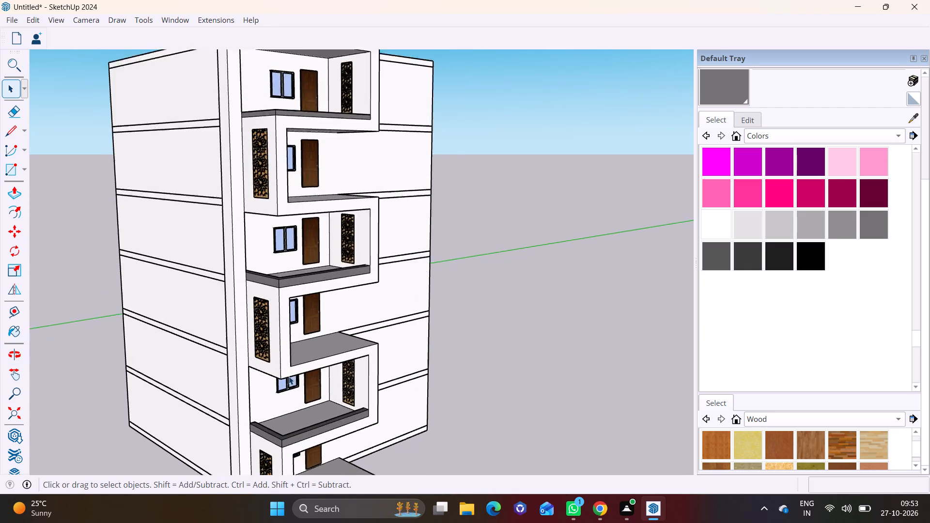
{"action": "scroll", "coordinate": [289, 376], "scroll_direction": "up", "scroll_amount": 2}
{"action": "middle_click_drag", "start_coordinate": [290, 376], "coordinate": [258, 322]}
{"action": "scroll", "coordinate": [290, 376], "scroll_direction": "up", "scroll_amount": 6}
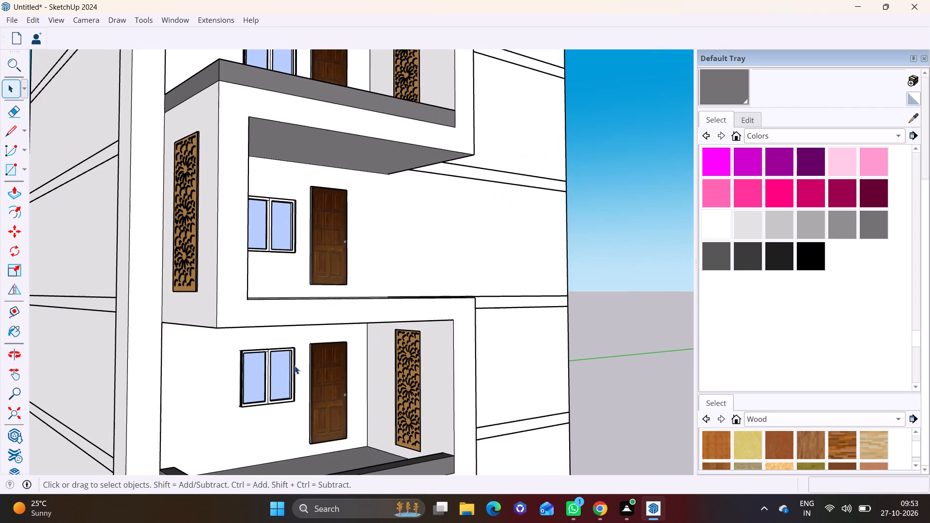
{"action": "left_click", "coordinate": [296, 370]}
{"action": "left_click", "coordinate": [291, 372]}
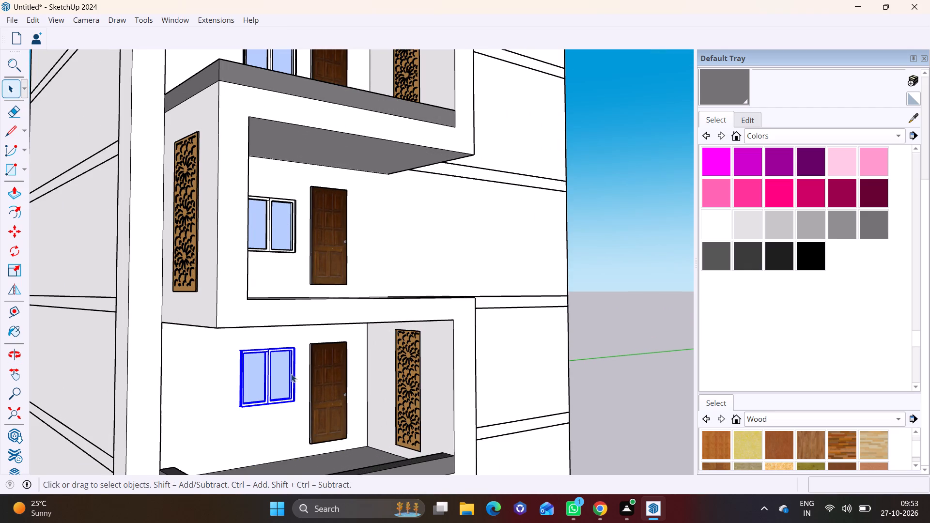
{"action": "key", "text": "m"}
{"action": "left_click", "coordinate": [295, 350]}
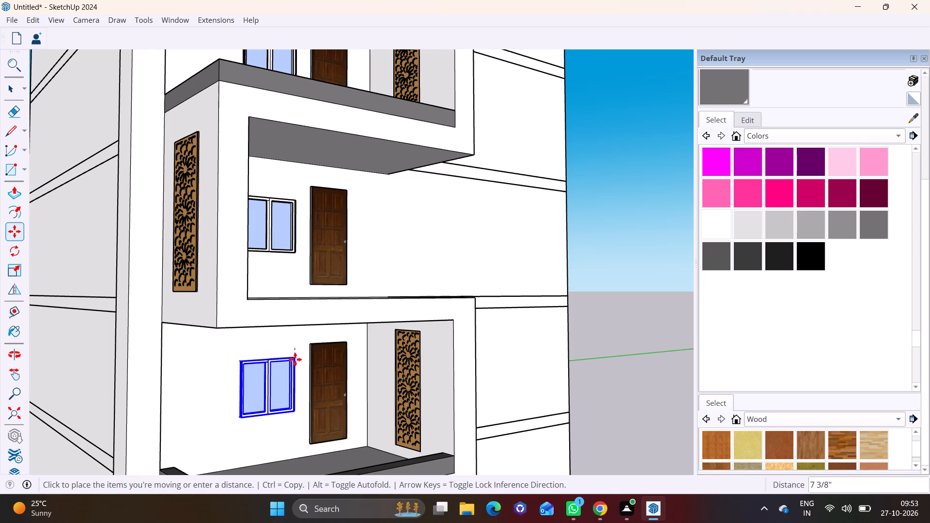
{"action": "left_click", "coordinate": [295, 360]}
{"action": "key", "text": "space"}
{"action": "left_click", "coordinate": [600, 376]}
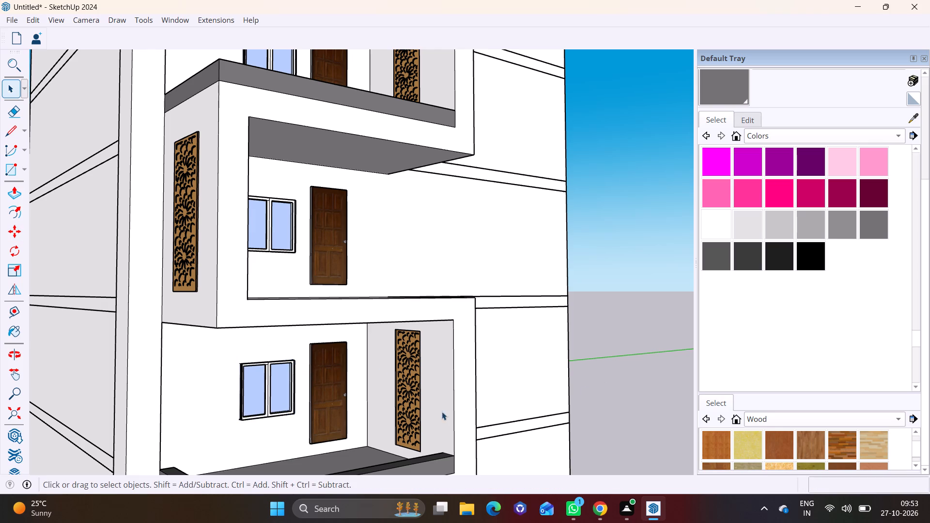
Lower the fifth-storey balcony window slightly straight down its back wall beside the door.
{"action": "scroll", "coordinate": [216, 404], "scroll_direction": "down", "scroll_amount": 12}
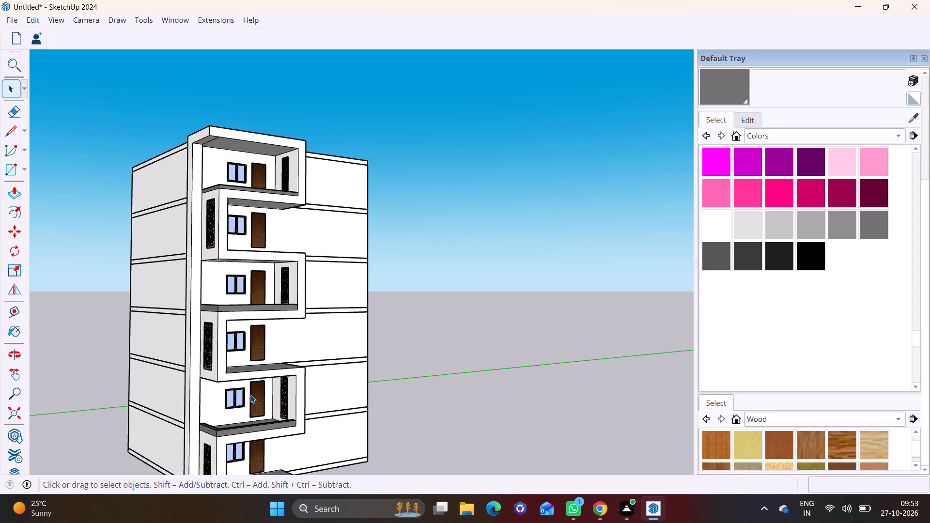
{"action": "middle_click_drag", "start_coordinate": [252, 248], "coordinate": [233, 282]}
{"action": "scroll", "coordinate": [227, 246], "scroll_direction": "up", "scroll_amount": 7}
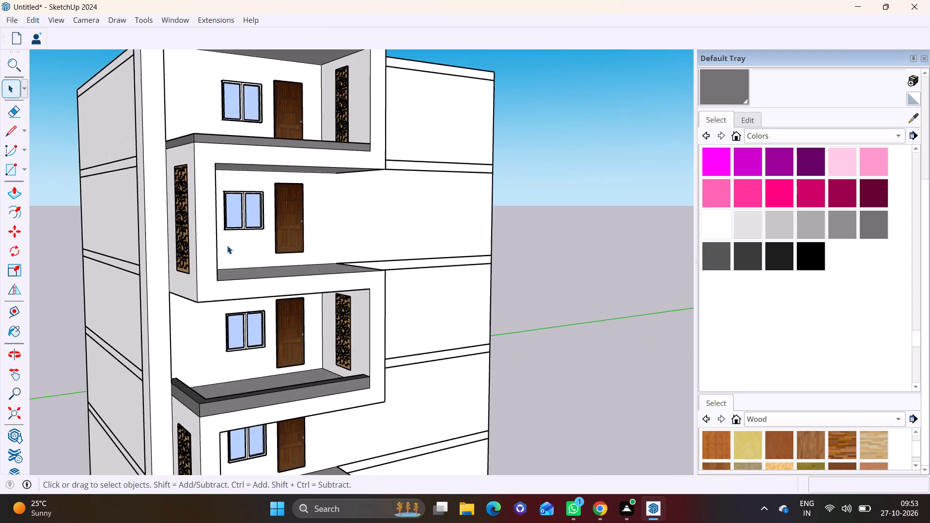
{"action": "middle_click_drag", "start_coordinate": [227, 246], "coordinate": [201, 314]}
{"action": "scroll", "coordinate": [209, 278], "scroll_direction": "up", "scroll_amount": 8}
{"action": "left_click", "coordinate": [229, 272]}
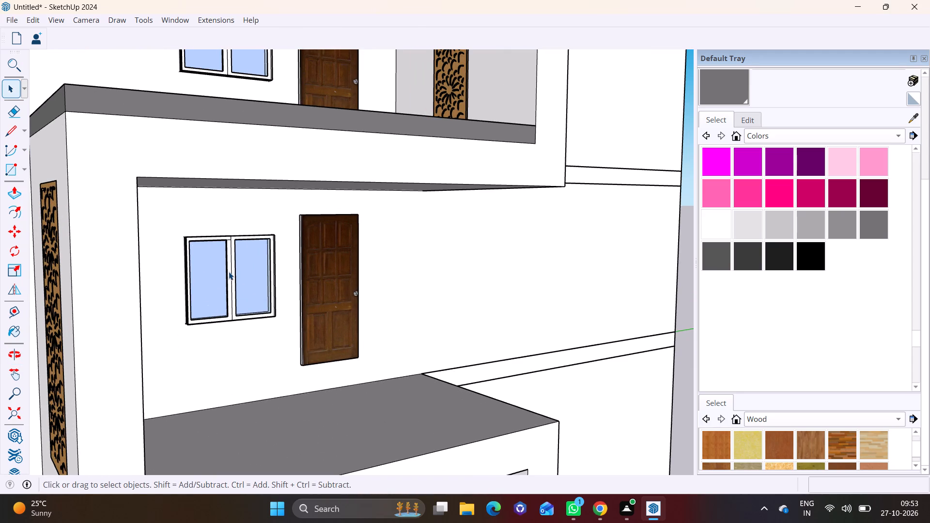
{"action": "key", "text": "m"}
{"action": "left_click", "coordinate": [271, 234]}
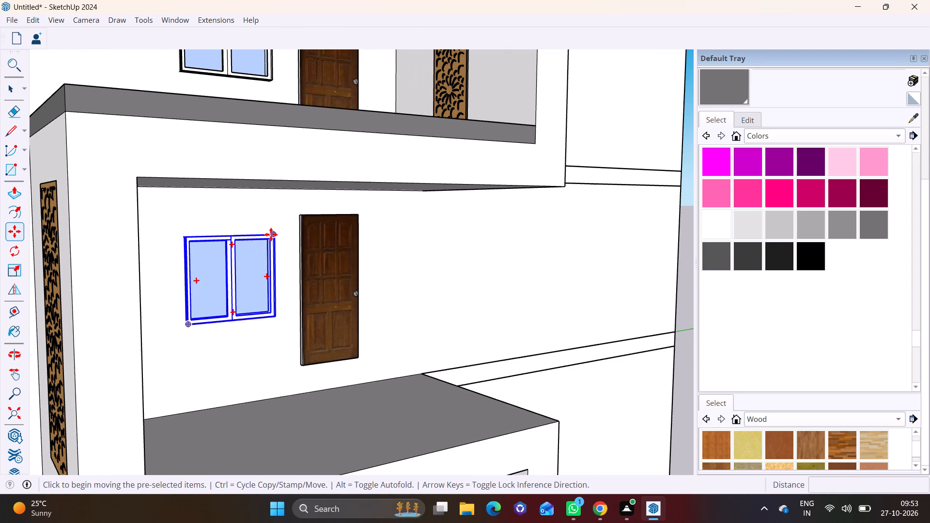
{"action": "left_click", "coordinate": [272, 252]}
{"action": "key", "text": "space"}
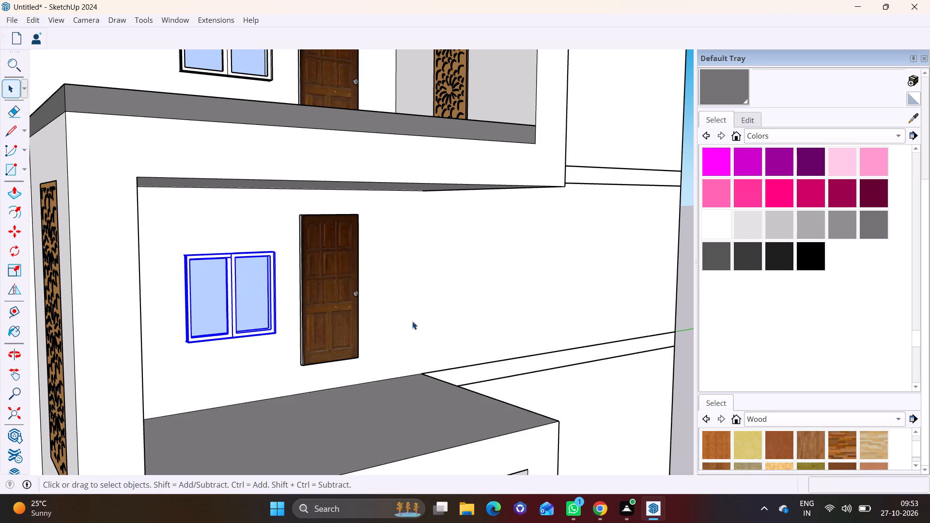
{"action": "left_click", "coordinate": [412, 321]}
Examine the balconies and the whole tower from the front and pillar corner, checking windows, doors and CNC panels, with nothing left selected.
{"action": "scroll", "coordinate": [228, 370], "scroll_direction": "down", "scroll_amount": 12}
{"action": "middle_click_drag", "start_coordinate": [315, 400], "coordinate": [304, 197], "text": "shift"}
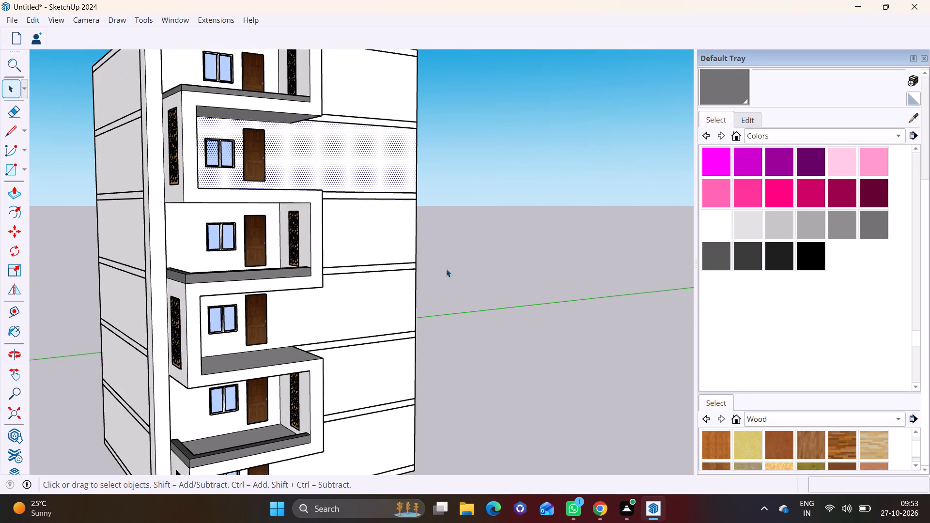
{"action": "scroll", "coordinate": [345, 321], "scroll_direction": "down", "scroll_amount": 3}
{"action": "middle_click_drag", "start_coordinate": [352, 349], "coordinate": [356, 335]}
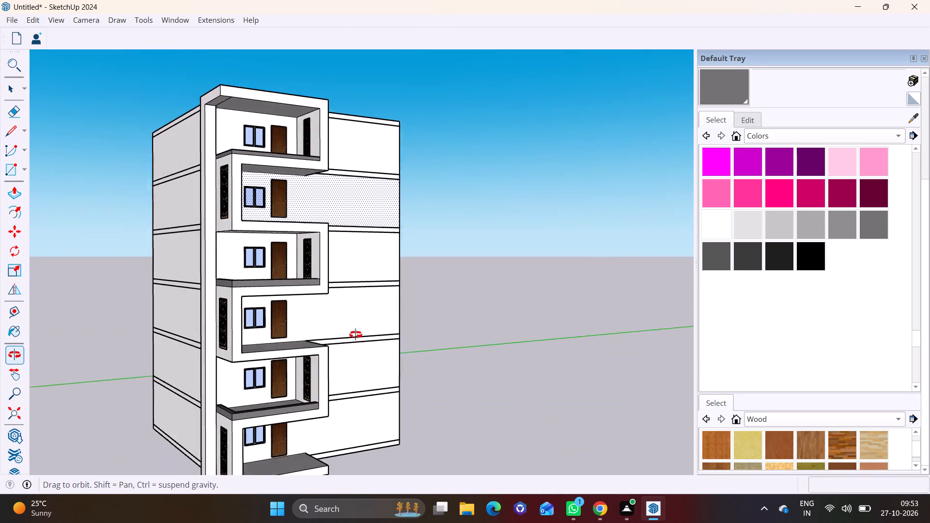
{"action": "middle_click_drag", "start_coordinate": [356, 335], "coordinate": [403, 340]}
{"action": "scroll", "coordinate": [292, 321], "scroll_direction": "down", "scroll_amount": 3}
{"action": "scroll", "coordinate": [292, 321], "scroll_direction": "up", "scroll_amount": 2}
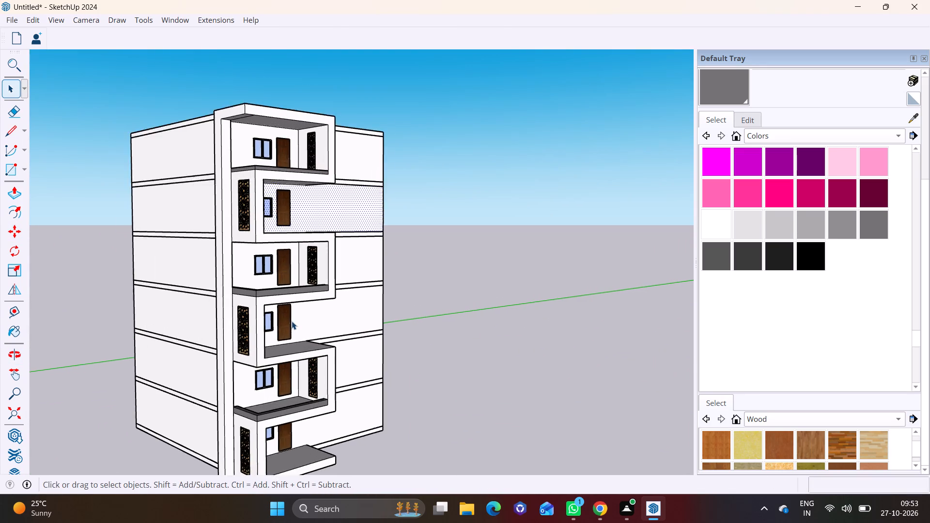
{"action": "scroll", "coordinate": [292, 321], "scroll_direction": "up", "scroll_amount": 2}
{"action": "scroll", "coordinate": [309, 262], "scroll_direction": "up", "scroll_amount": 12}
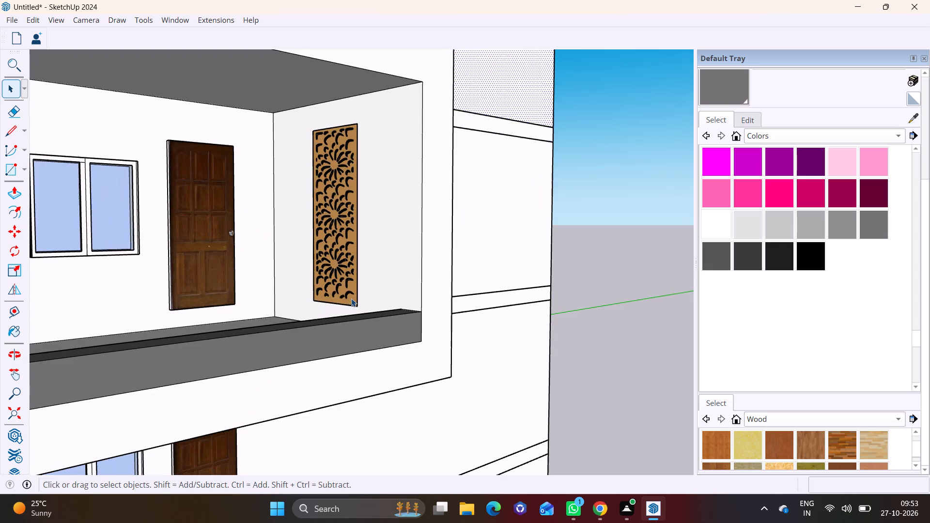
{"action": "middle_click_drag", "start_coordinate": [351, 298], "coordinate": [372, 288]}
{"action": "scroll", "coordinate": [357, 300], "scroll_direction": "up", "scroll_amount": 1}
{"action": "scroll", "coordinate": [302, 338], "scroll_direction": "down", "scroll_amount": 18}
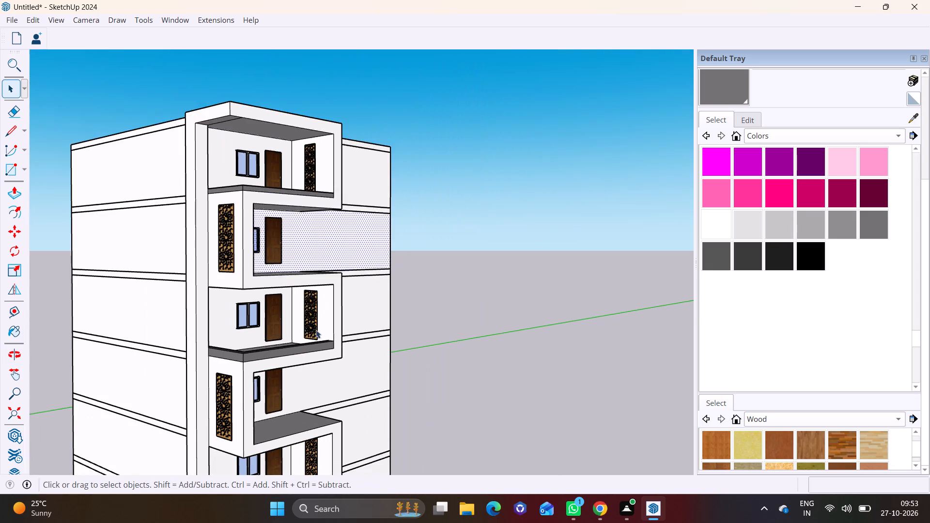
{"action": "middle_click_drag", "start_coordinate": [312, 341], "coordinate": [302, 401]}
{"action": "scroll", "coordinate": [302, 401], "scroll_direction": "down", "scroll_amount": 1}
{"action": "middle_click_drag", "start_coordinate": [287, 383], "coordinate": [279, 260]}
{"action": "left_click", "coordinate": [451, 295]}
{"action": "middle_click_drag", "start_coordinate": [308, 311], "coordinate": [266, 285]}
{"action": "scroll", "coordinate": [267, 284], "scroll_direction": "down", "scroll_amount": 5}
{"action": "middle_click_drag", "start_coordinate": [271, 283], "coordinate": [283, 337], "text": "shift"}
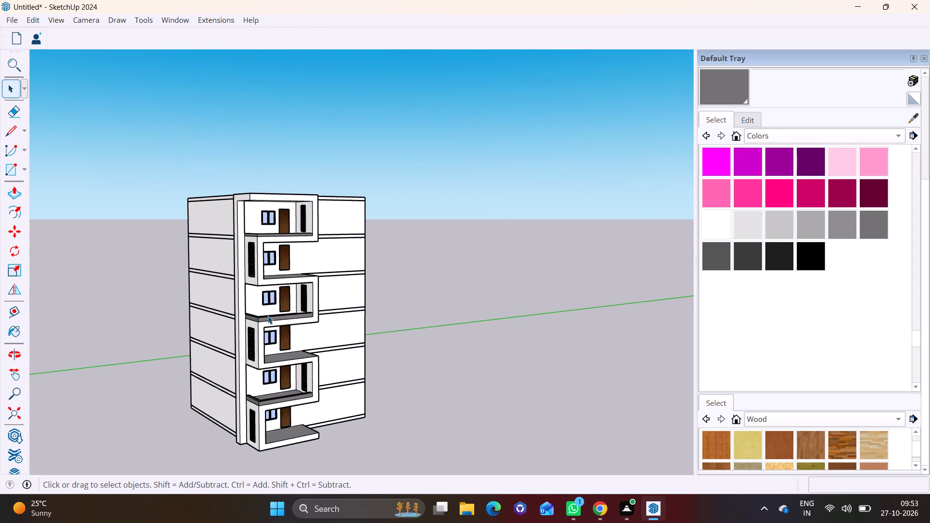
Open the third-storey CNC panel for editing, paint all its geometry with orange Color C05, and close the panel.
{"action": "scroll", "coordinate": [268, 316], "scroll_direction": "up", "scroll_amount": 6}
{"action": "middle_click_drag", "start_coordinate": [260, 314], "coordinate": [352, 308]}
{"action": "scroll", "coordinate": [305, 345], "scroll_direction": "up", "scroll_amount": 10}
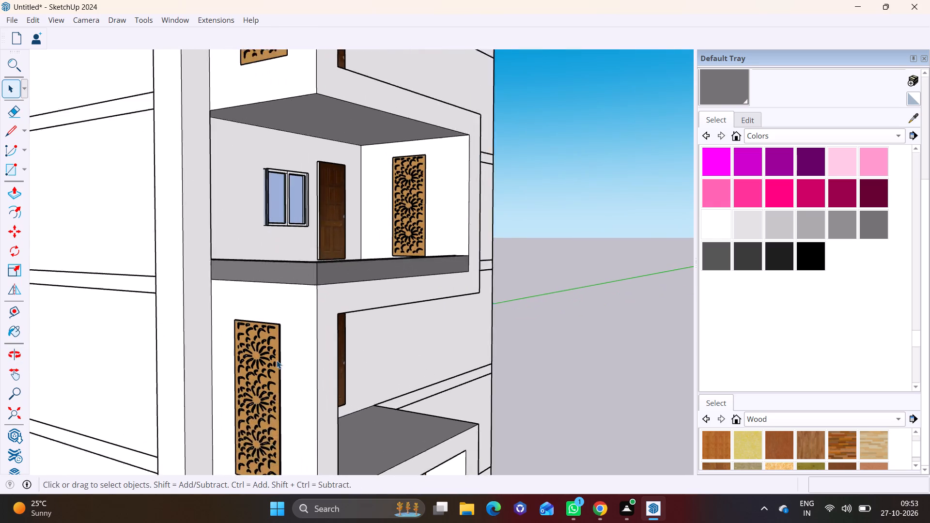
{"action": "scroll", "coordinate": [277, 360], "scroll_direction": "up", "scroll_amount": 1}
{"action": "triple_click", "coordinate": [268, 370]}
{"action": "triple_click", "coordinate": [264, 370]}
{"action": "double_click", "coordinate": [264, 370]}
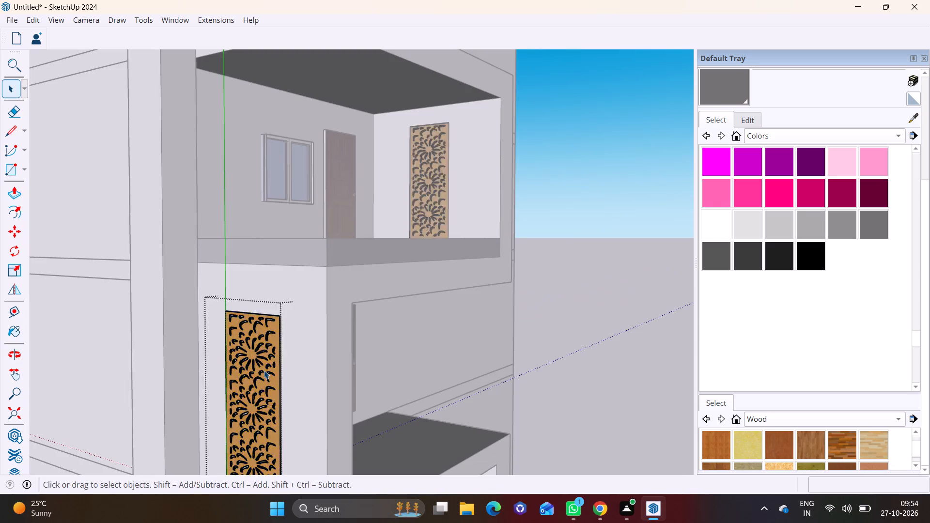
{"action": "scroll", "coordinate": [765, 221], "scroll_direction": "up", "scroll_amount": 3}
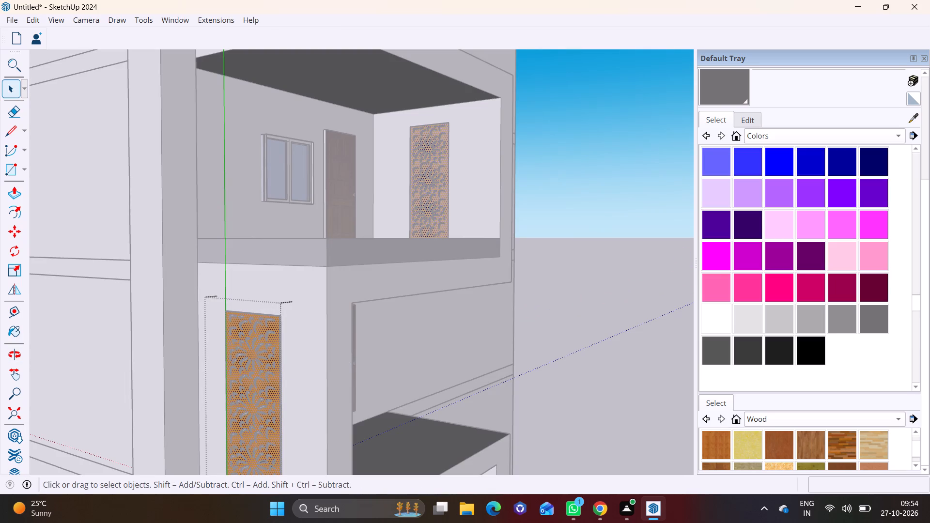
{"action": "scroll", "coordinate": [789, 227], "scroll_direction": "up", "scroll_amount": 5}
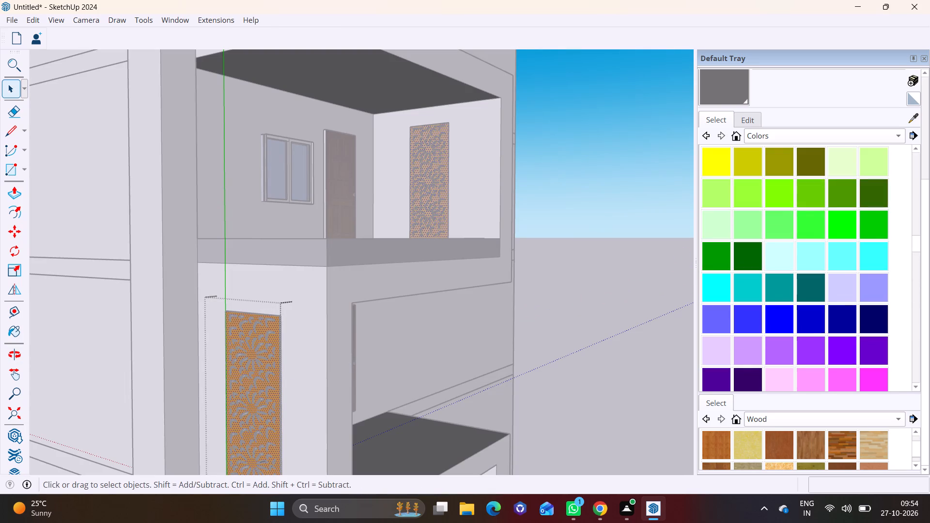
{"action": "scroll", "coordinate": [785, 250], "scroll_direction": "up", "scroll_amount": 5}
{"action": "left_click", "coordinate": [775, 232]}
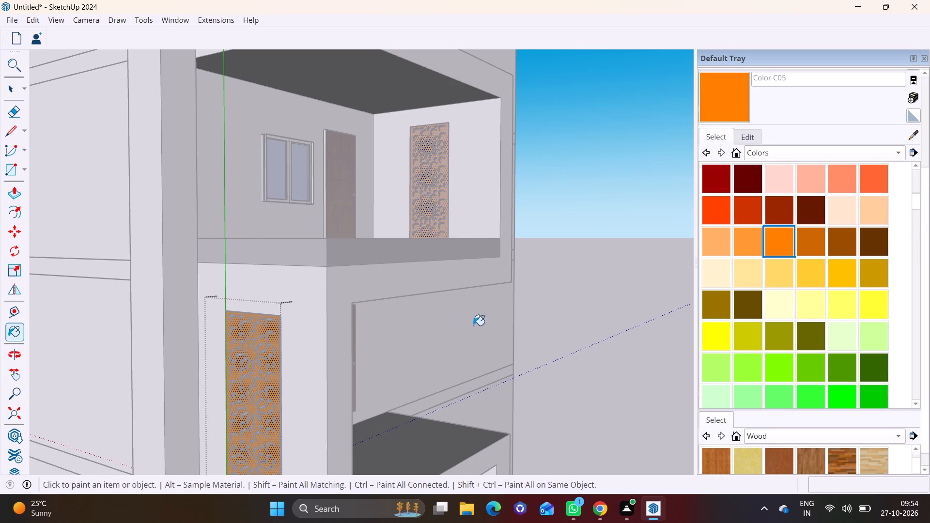
{"action": "left_click", "coordinate": [251, 358]}
{"action": "key", "text": "space"}
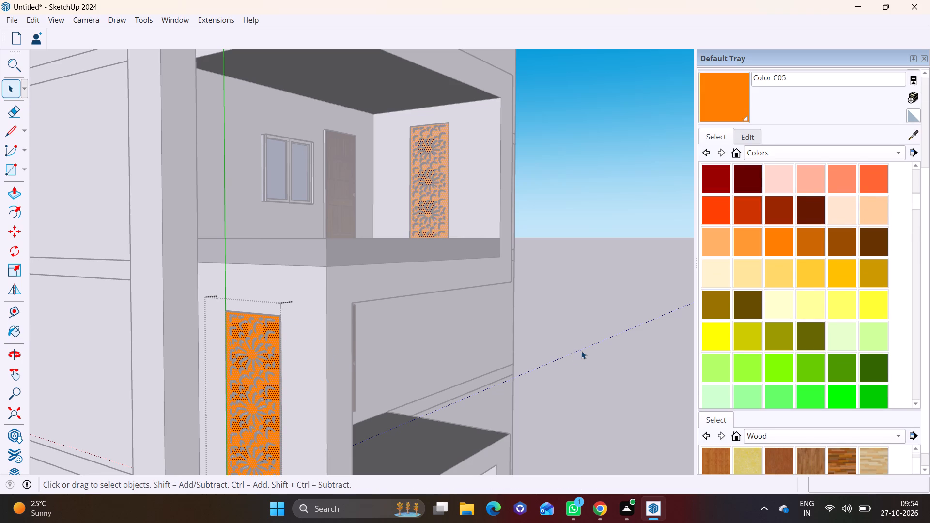
{"action": "left_click", "coordinate": [584, 349]}
{"action": "scroll", "coordinate": [547, 369], "scroll_direction": "down", "scroll_amount": 4}
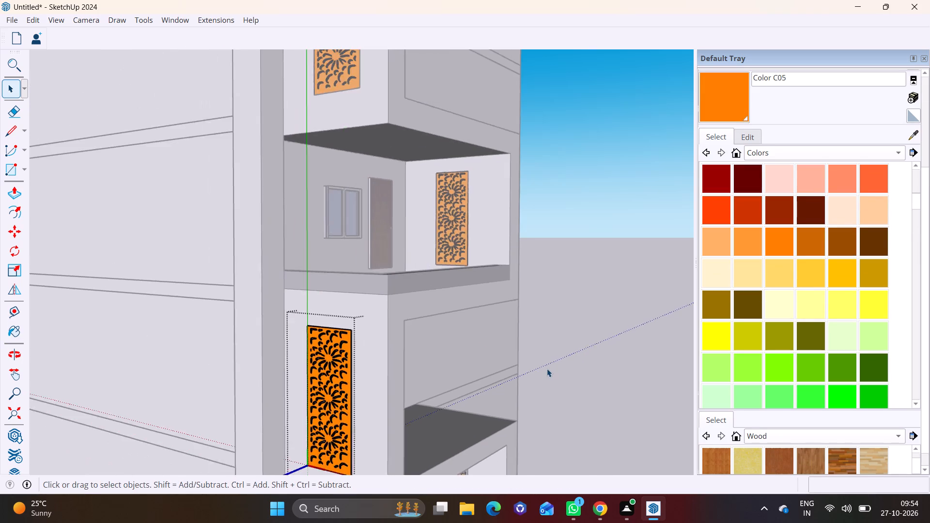
{"action": "scroll", "coordinate": [547, 369], "scroll_direction": "down", "scroll_amount": 7}
{"action": "left_click", "coordinate": [575, 392]}
Apply orange Color C05 to the CNC panel on the second-storey balcony's side wall, then deselect it.
{"action": "scroll", "coordinate": [573, 392], "scroll_direction": "down", "scroll_amount": 4}
{"action": "middle_click_drag", "start_coordinate": [573, 392], "coordinate": [469, 293], "text": "shift"}
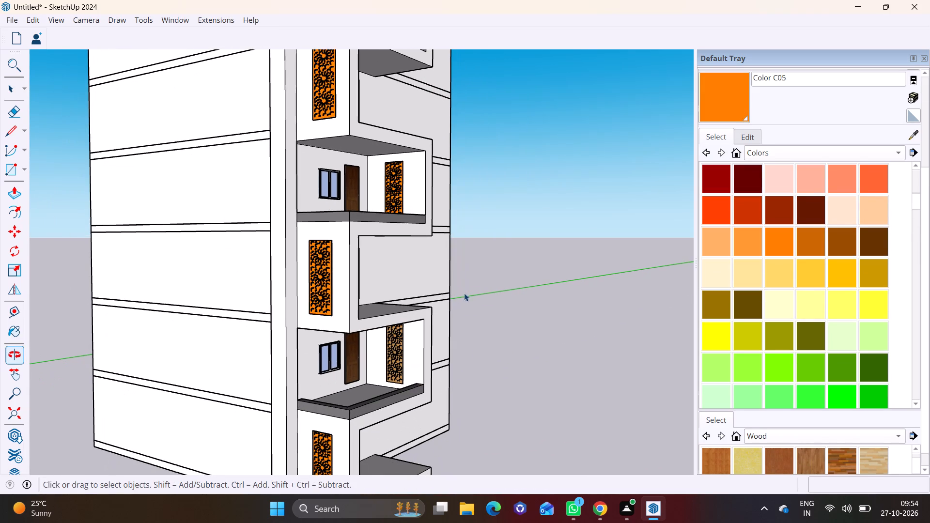
{"action": "middle_click_drag", "start_coordinate": [410, 308], "coordinate": [425, 335], "text": "shift"}
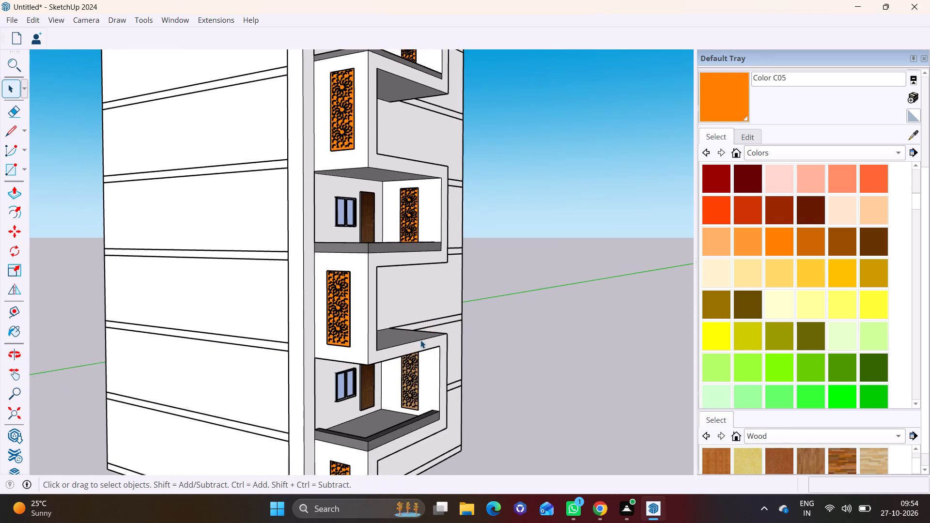
{"action": "scroll", "coordinate": [418, 343], "scroll_direction": "up", "scroll_amount": 9}
{"action": "triple_click", "coordinate": [394, 395]}
{"action": "left_click", "coordinate": [394, 393]}
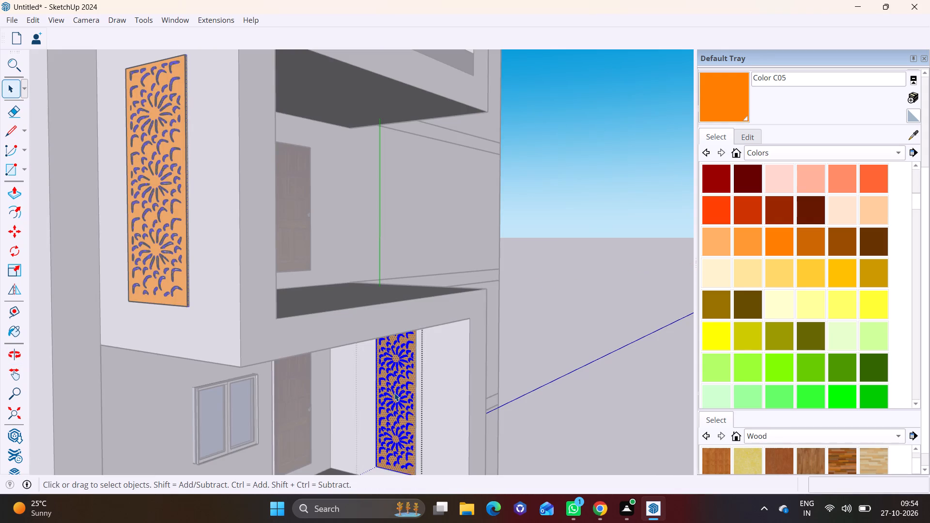
{"action": "left_click", "coordinate": [394, 393]}
{"action": "left_click", "coordinate": [727, 91]}
{"action": "left_click", "coordinate": [407, 354]}
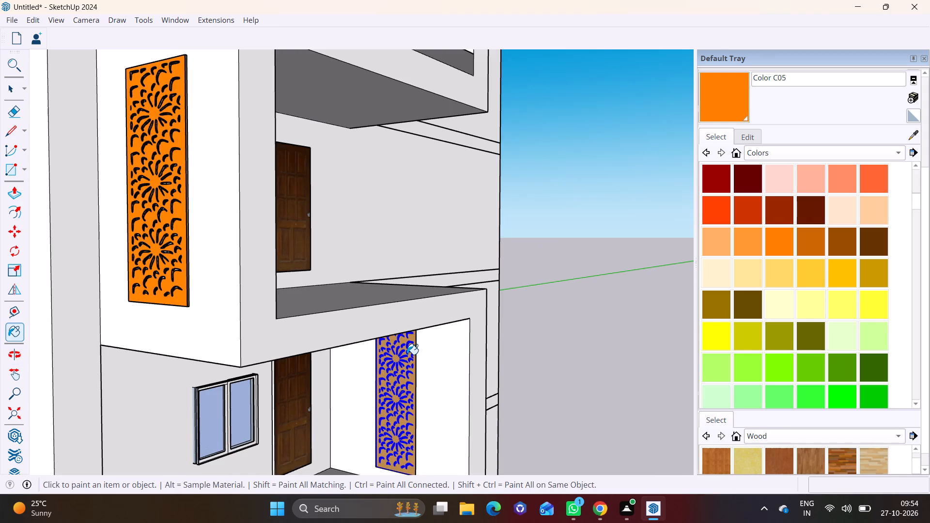
{"action": "left_click", "coordinate": [407, 354]}
{"action": "middle_click_drag", "start_coordinate": [615, 351], "coordinate": [193, 336]}
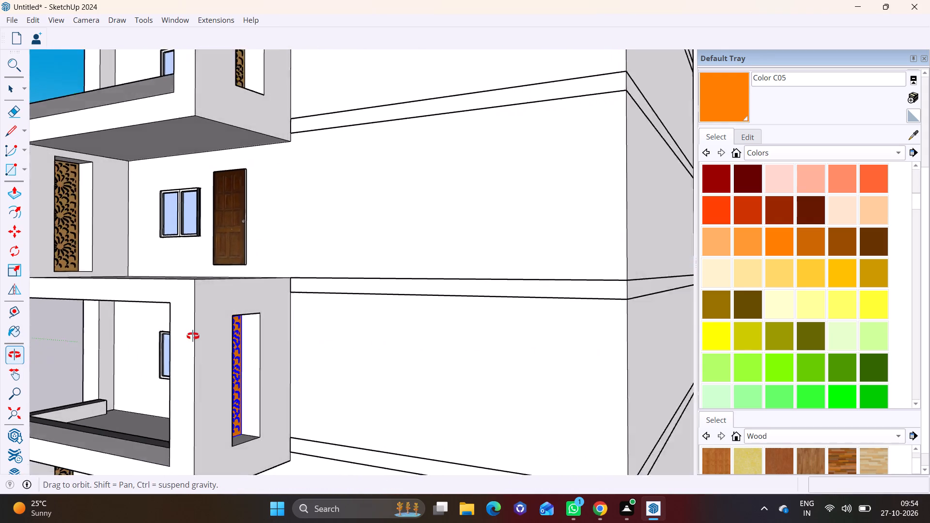
{"action": "middle_click_drag", "start_coordinate": [193, 336], "coordinate": [611, 337]}
{"action": "key", "text": "space"}
{"action": "left_click", "coordinate": [609, 337]}
Examine the CNC panels' colour across the tower's balconies from the pillar corner and the front.
{"action": "scroll", "coordinate": [411, 340], "scroll_direction": "down", "scroll_amount": 4}
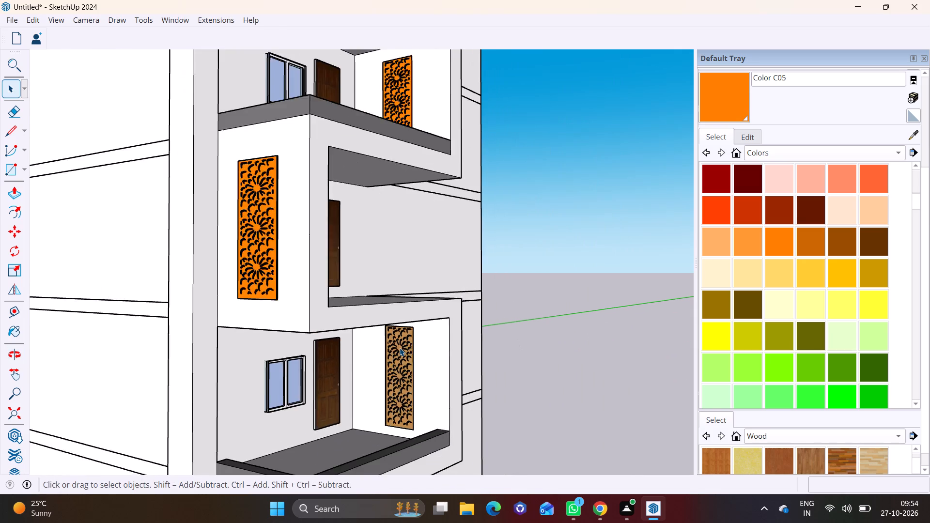
{"action": "scroll", "coordinate": [400, 348], "scroll_direction": "down", "scroll_amount": 11}
{"action": "middle_click_drag", "start_coordinate": [491, 350], "coordinate": [418, 359]}
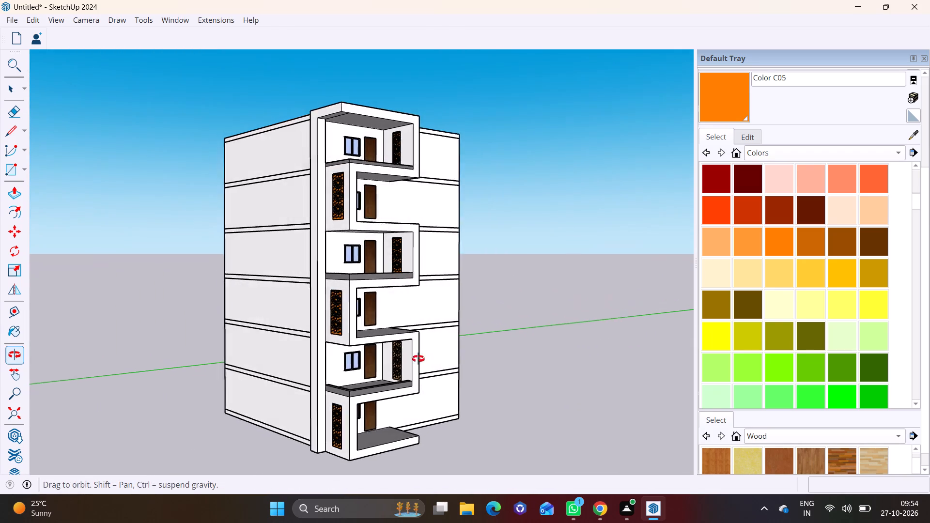
{"action": "middle_click_drag", "start_coordinate": [418, 359], "coordinate": [366, 364]}
{"action": "scroll", "coordinate": [365, 350], "scroll_direction": "up", "scroll_amount": 5}
{"action": "middle_click_drag", "start_coordinate": [373, 350], "coordinate": [305, 276], "text": "shift"}
{"action": "scroll", "coordinate": [373, 350], "scroll_direction": "up", "scroll_amount": 1, "text": "shift"}
{"action": "middle_click_drag", "start_coordinate": [304, 276], "coordinate": [325, 278]}
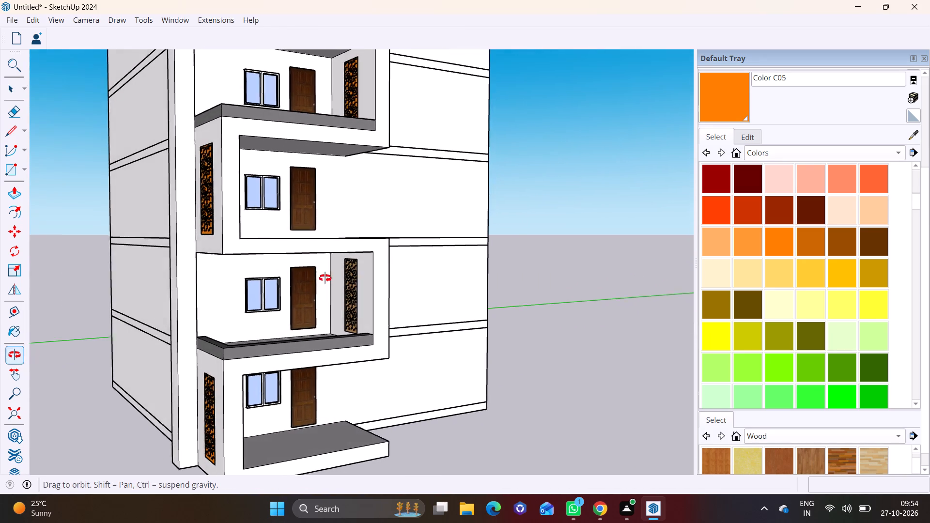
Search 3D Warehouse for RAILING models.
{"action": "middle_click_drag", "start_coordinate": [325, 278], "coordinate": [353, 267]}
{"action": "left_click", "coordinate": [168, 20]}
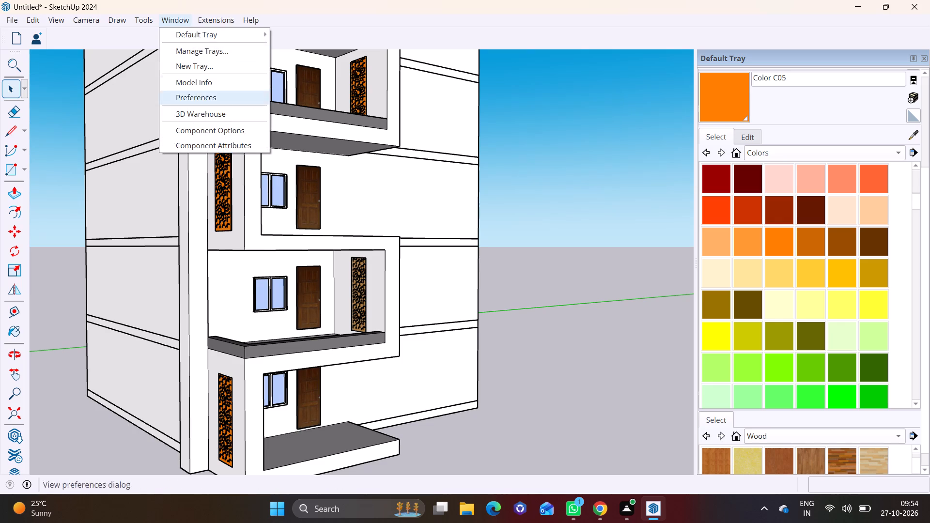
{"action": "left_click", "coordinate": [183, 114]}
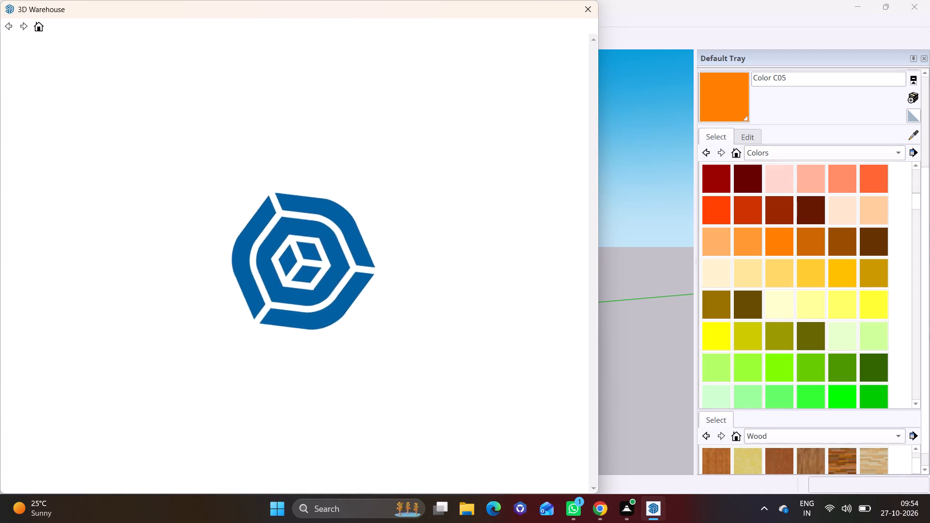
{"action": "left_click_drag", "start_coordinate": [238, 38], "coordinate": [238, 57]}
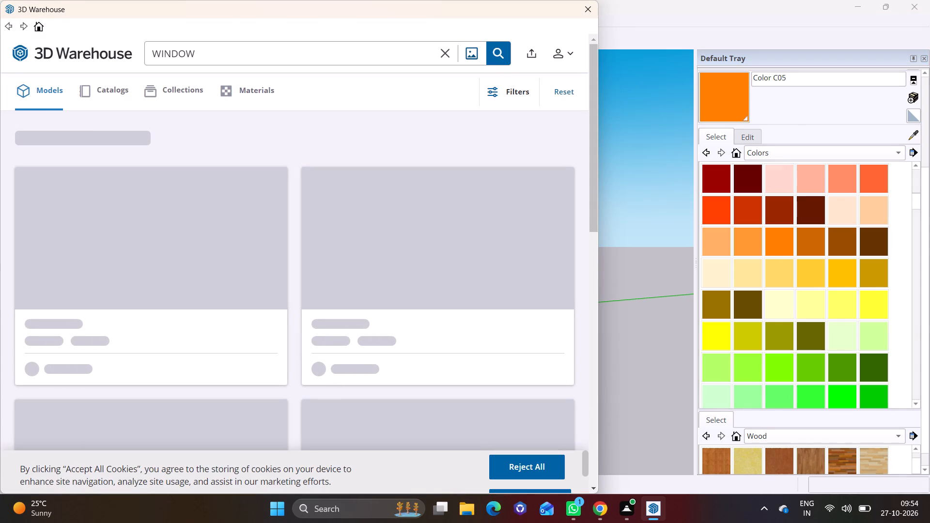
{"action": "left_click", "coordinate": [449, 50]}
{"action": "type", "text": "RAILING"}
{"action": "key", "text": "Return"}
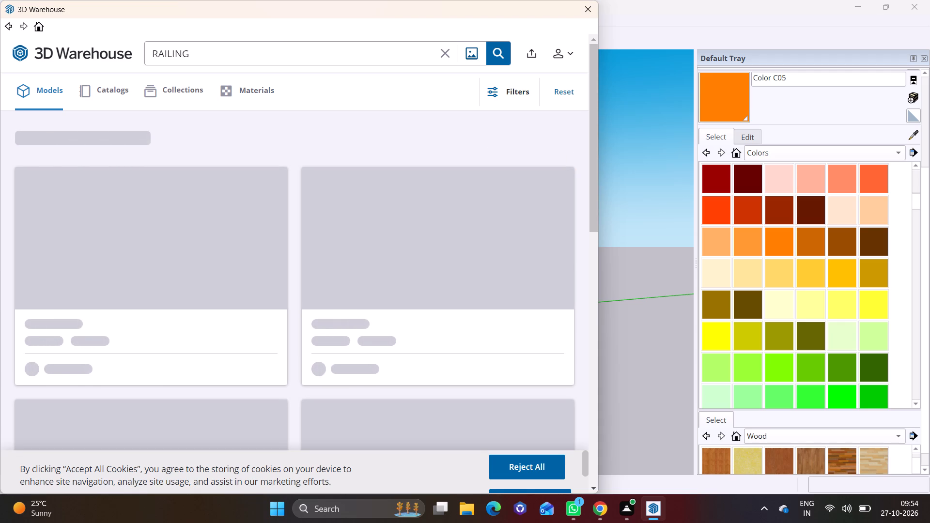
Examine the railing search results for a simple railing design that suits the balcony parapets.
{"action": "scroll", "coordinate": [680, 149], "scroll_direction": "down", "scroll_amount": 2}
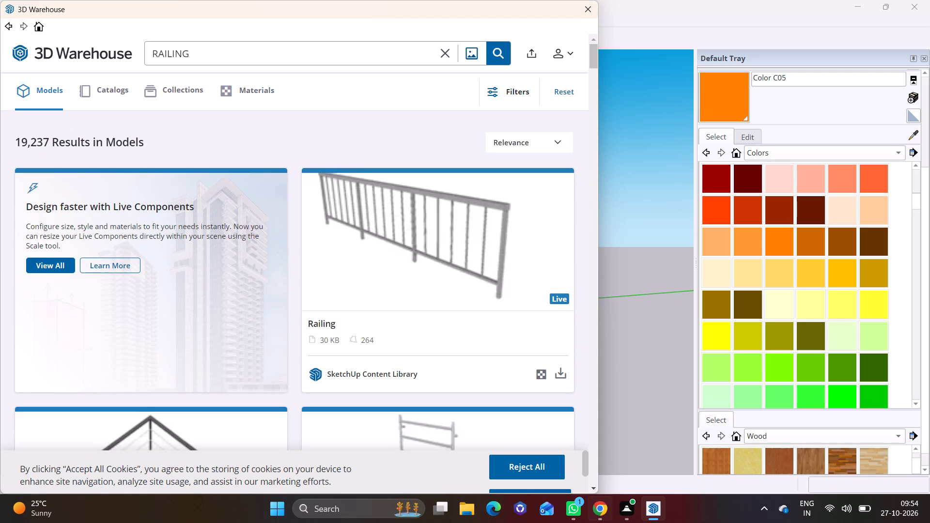
{"action": "left_click", "coordinate": [594, 492]}
{"action": "triple_click", "coordinate": [594, 492]}
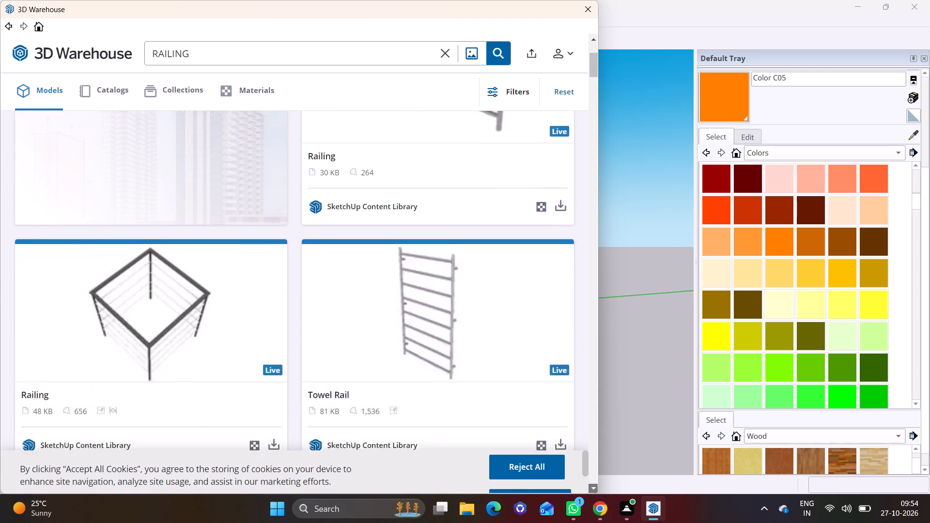
{"action": "left_click", "coordinate": [594, 492]}
{"action": "left_click", "coordinate": [594, 492]}
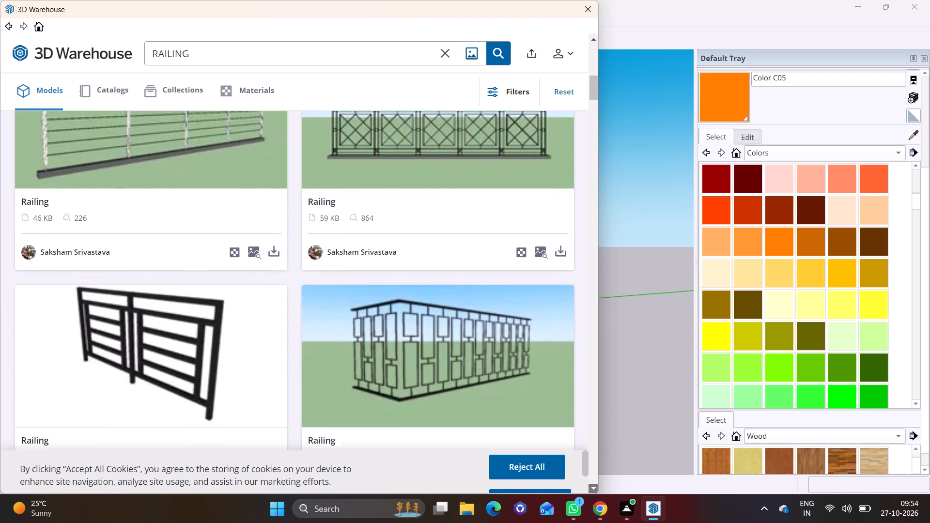
{"action": "left_click", "coordinate": [594, 492]}
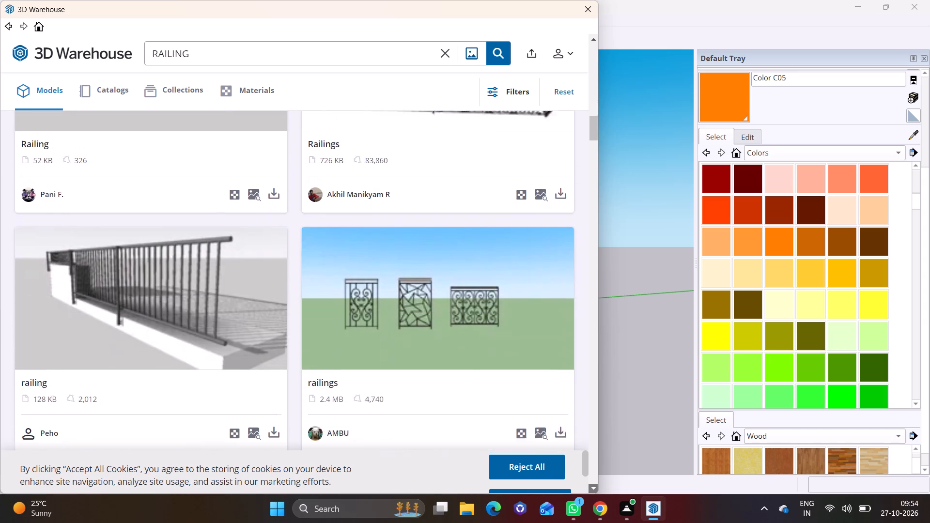
{"action": "left_click", "coordinate": [594, 492]}
{"action": "left_click", "coordinate": [594, 492]}
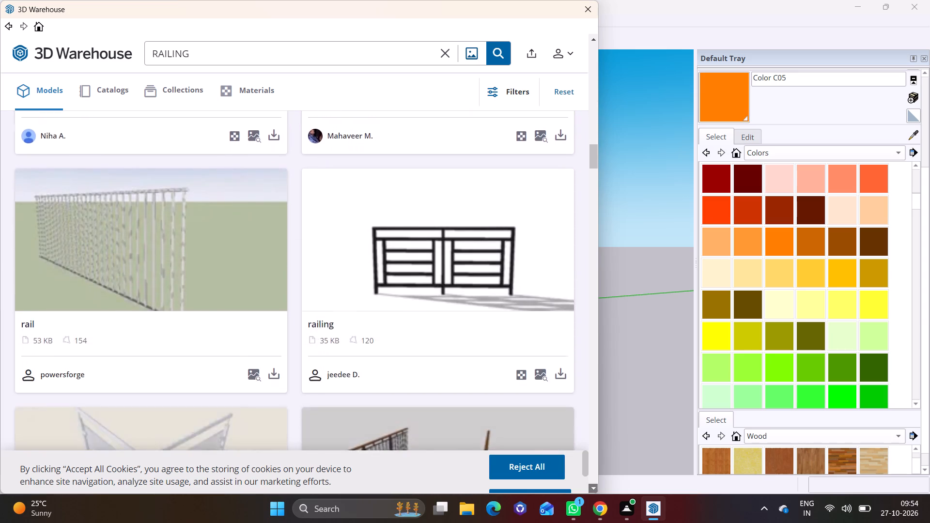
{"action": "left_click", "coordinate": [594, 492]}
{"action": "left_click", "coordinate": [594, 492]}
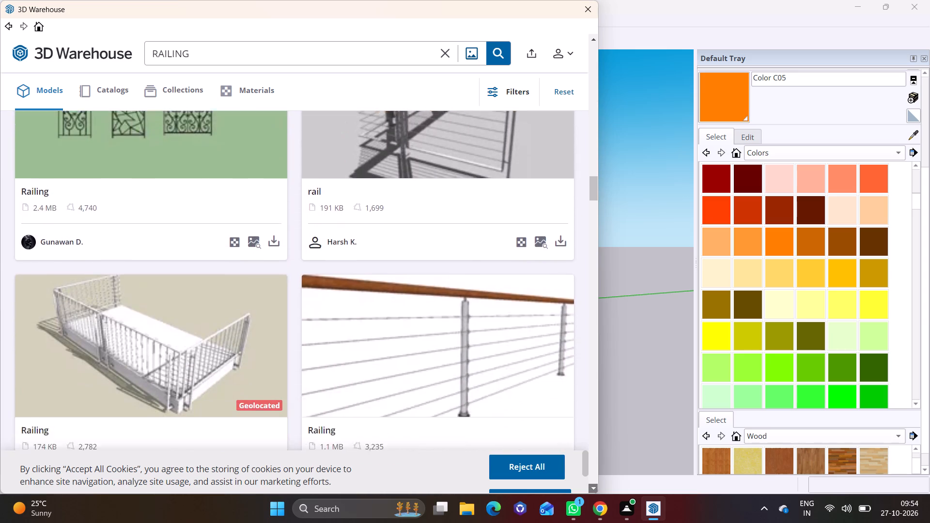
{"action": "left_click", "coordinate": [594, 492]}
{"action": "left_click", "coordinate": [594, 492]}
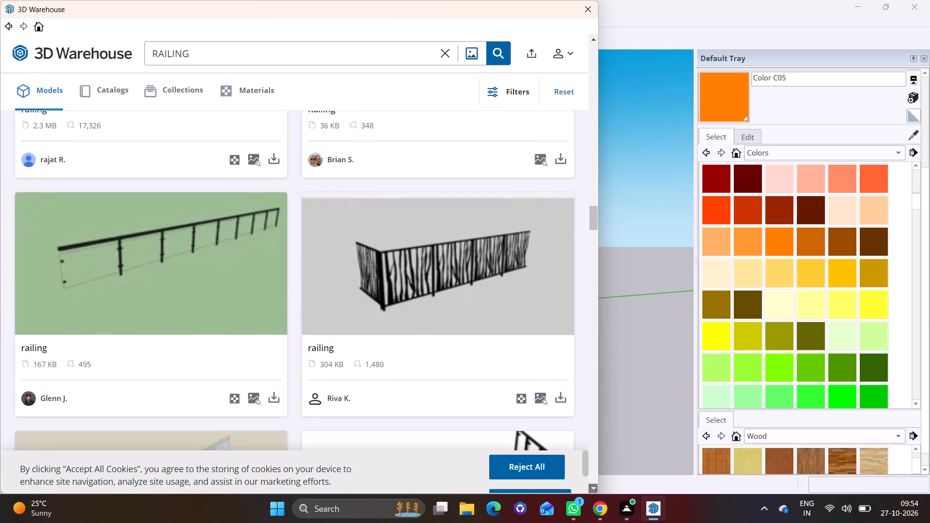
{"action": "left_click", "coordinate": [594, 492]}
{"action": "left_click", "coordinate": [594, 492]}
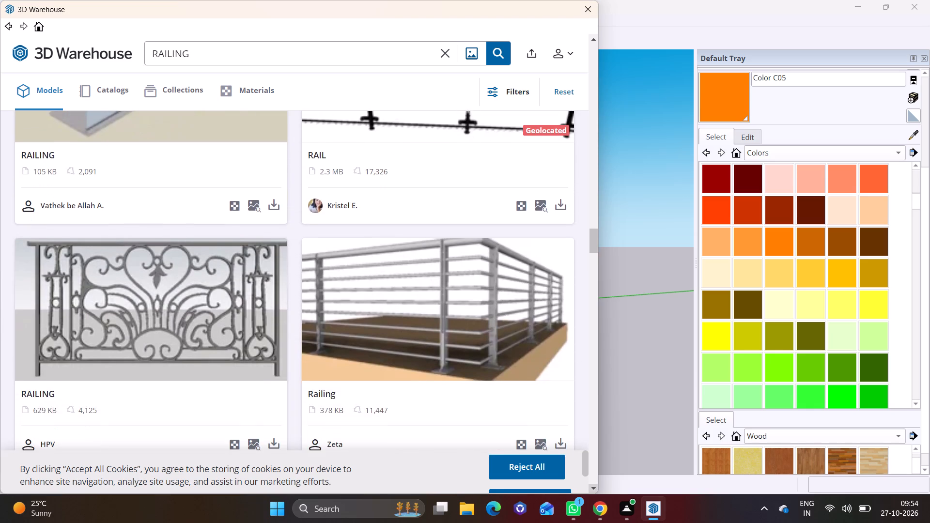
{"action": "left_click", "coordinate": [594, 492]}
{"action": "left_click", "coordinate": [594, 492]}
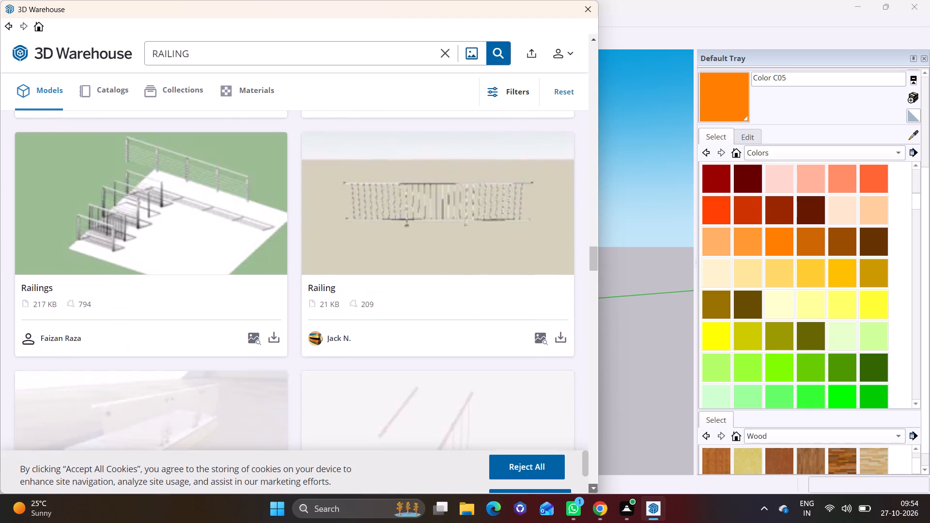
{"action": "left_click", "coordinate": [594, 492]}
{"action": "left_click", "coordinate": [594, 488]}
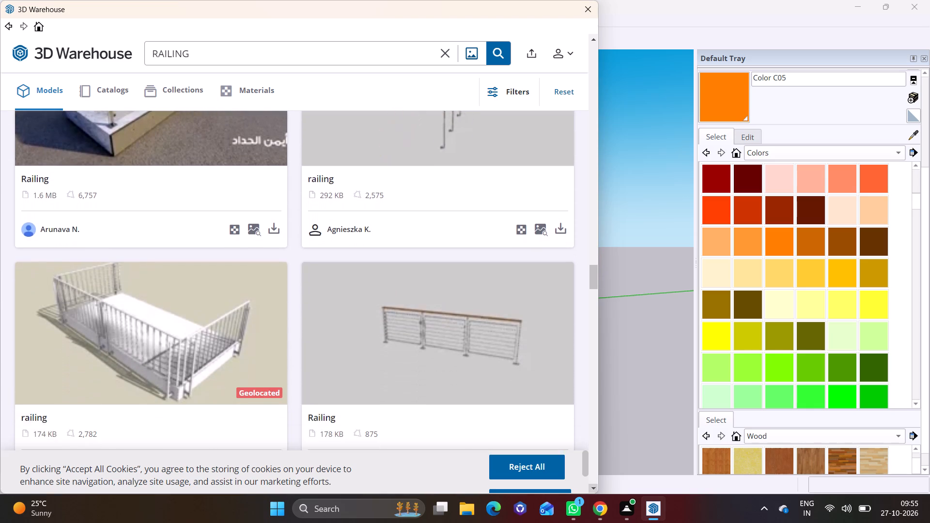
{"action": "left_click", "coordinate": [594, 488]}
{"action": "left_click", "coordinate": [594, 488]}
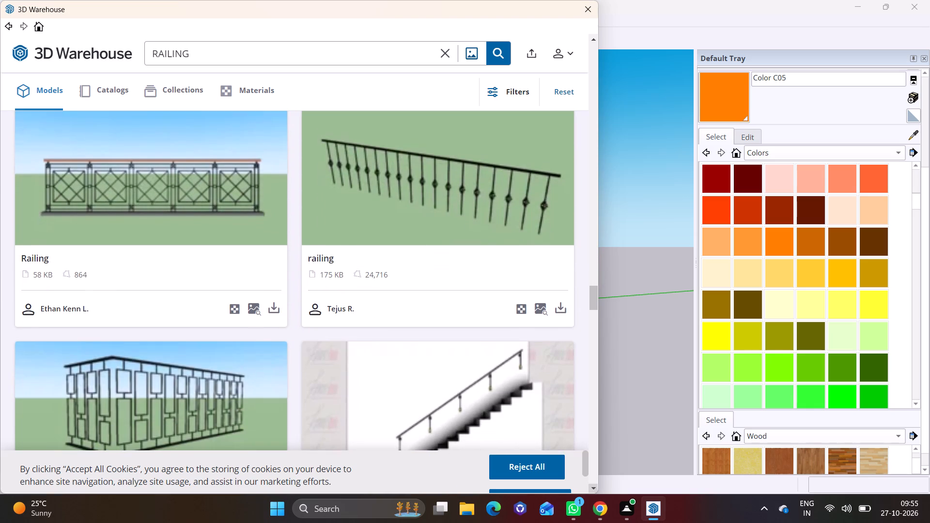
{"action": "left_click", "coordinate": [594, 488]}
{"action": "left_click", "coordinate": [594, 488]}
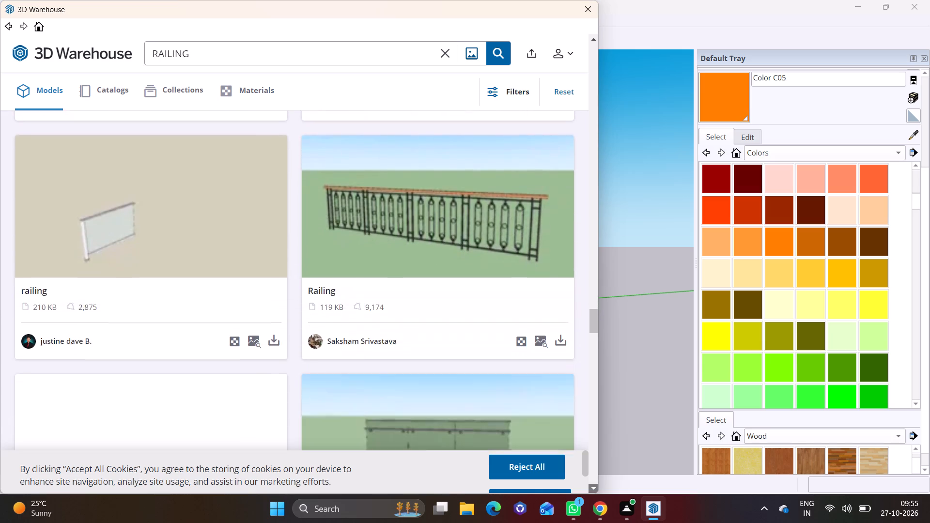
{"action": "left_click", "coordinate": [595, 487]}
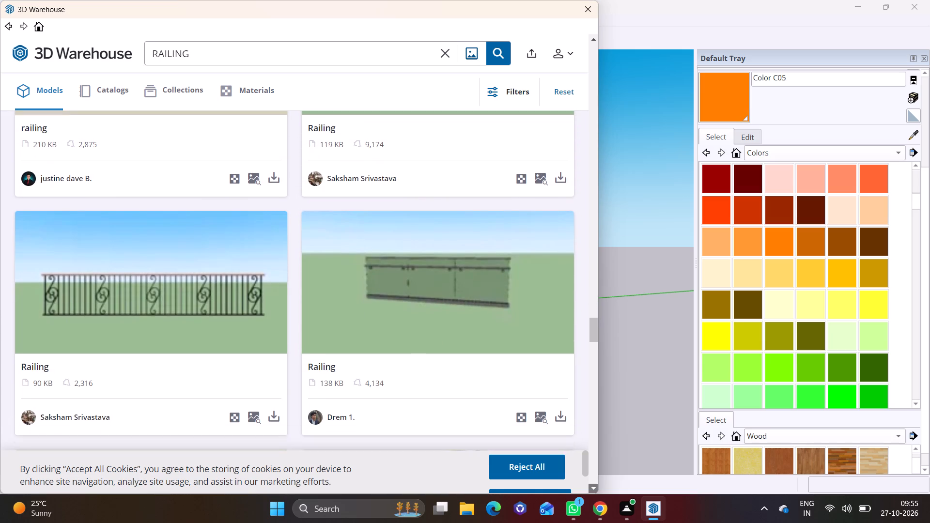
{"action": "left_click", "coordinate": [595, 487]}
{"action": "left_click", "coordinate": [595, 487]}
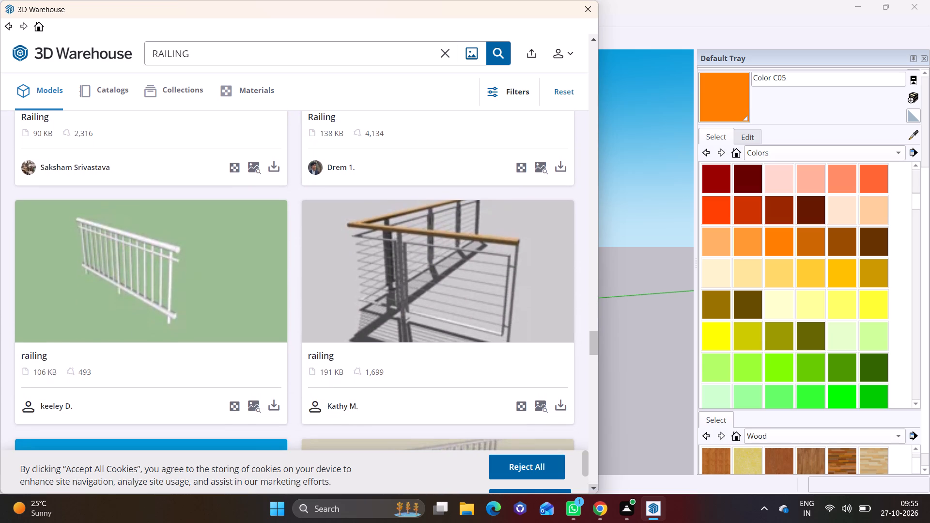
Load the white 106 KB vertical-bar railing directly into the model and place it on the second-storey balcony's side parapet beside the pillar.
{"action": "left_click", "coordinate": [275, 402]}
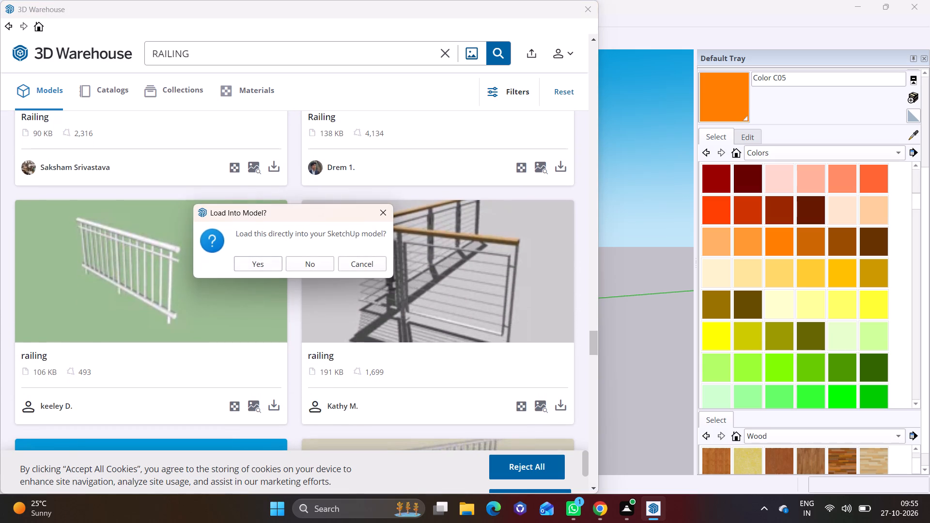
{"action": "left_click", "coordinate": [250, 260]}
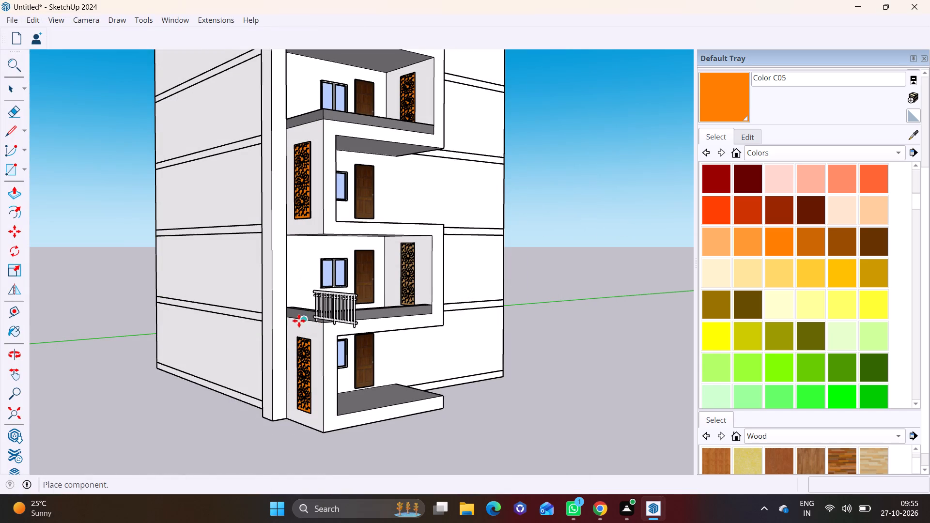
{"action": "scroll", "coordinate": [299, 321], "scroll_direction": "up", "scroll_amount": 4}
{"action": "middle_click_drag", "start_coordinate": [299, 321], "coordinate": [246, 365]}
{"action": "scroll", "coordinate": [246, 365], "scroll_direction": "up", "scroll_amount": 4}
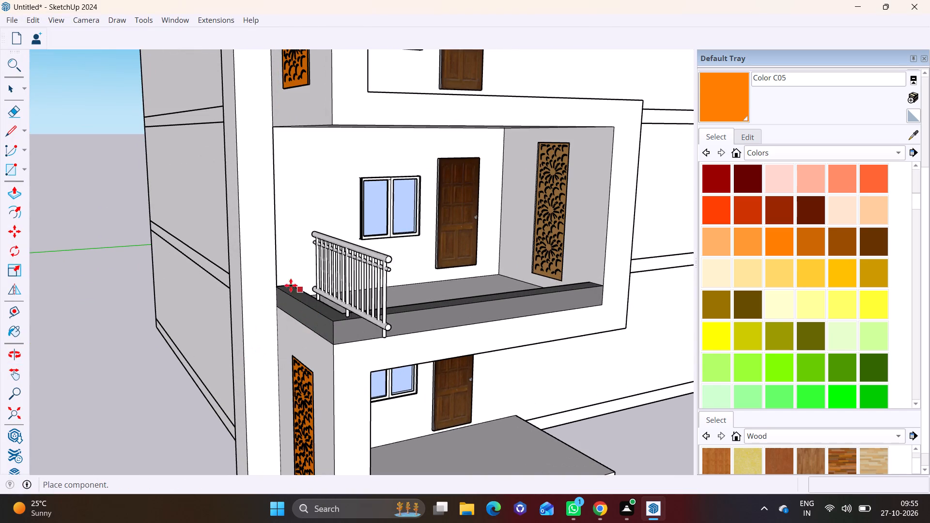
{"action": "left_click", "coordinate": [270, 282]}
Move the railing by its bottom end corner onto the side parapet's end against the pillar wall, then deselect it.
{"action": "scroll", "coordinate": [312, 337], "scroll_direction": "up", "scroll_amount": 1}
{"action": "middle_click_drag", "start_coordinate": [312, 337], "coordinate": [473, 313]}
{"action": "scroll", "coordinate": [370, 301], "scroll_direction": "up", "scroll_amount": 5}
{"action": "middle_click_drag", "start_coordinate": [365, 314], "coordinate": [387, 438]}
{"action": "scroll", "coordinate": [396, 422], "scroll_direction": "up", "scroll_amount": 3}
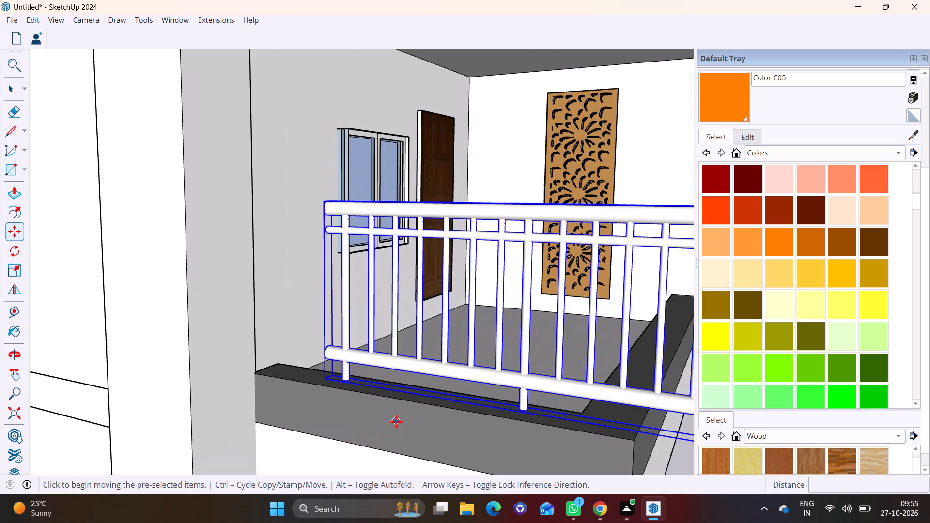
{"action": "key", "text": "m"}
{"action": "left_click", "coordinate": [335, 376]}
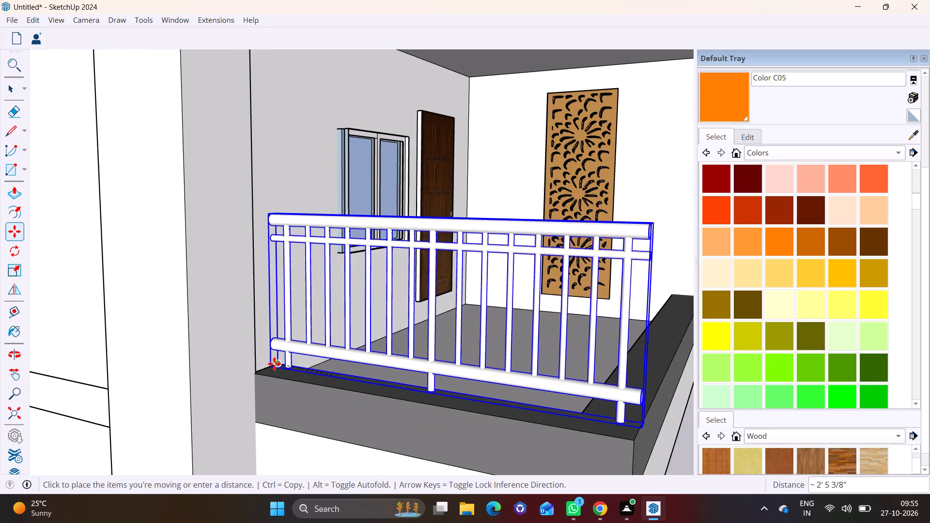
{"action": "left_click", "coordinate": [269, 364]}
{"action": "key", "text": "space"}
{"action": "left_click", "coordinate": [185, 377]}
Scale the side parapet railing's height to 0.80 on the blue axis, then deselect it.
{"action": "scroll", "coordinate": [324, 396], "scroll_direction": "down", "scroll_amount": 6}
{"action": "middle_click_drag", "start_coordinate": [431, 426], "coordinate": [225, 422]}
{"action": "scroll", "coordinate": [221, 421], "scroll_direction": "down", "scroll_amount": 5}
{"action": "middle_click_drag", "start_coordinate": [230, 420], "coordinate": [321, 431]}
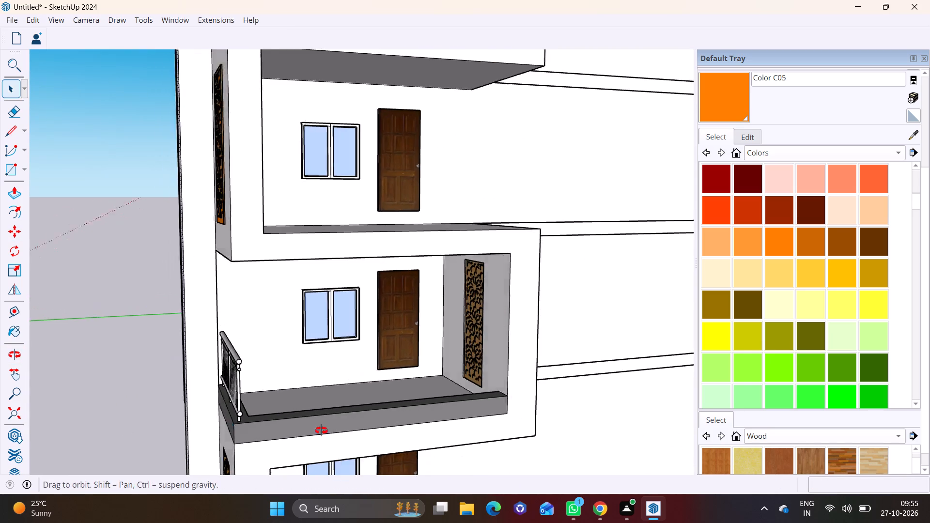
{"action": "middle_click_drag", "start_coordinate": [321, 431], "coordinate": [498, 435]}
{"action": "left_click", "coordinate": [388, 406]}
{"action": "scroll", "coordinate": [388, 406], "scroll_direction": "up", "scroll_amount": 6}
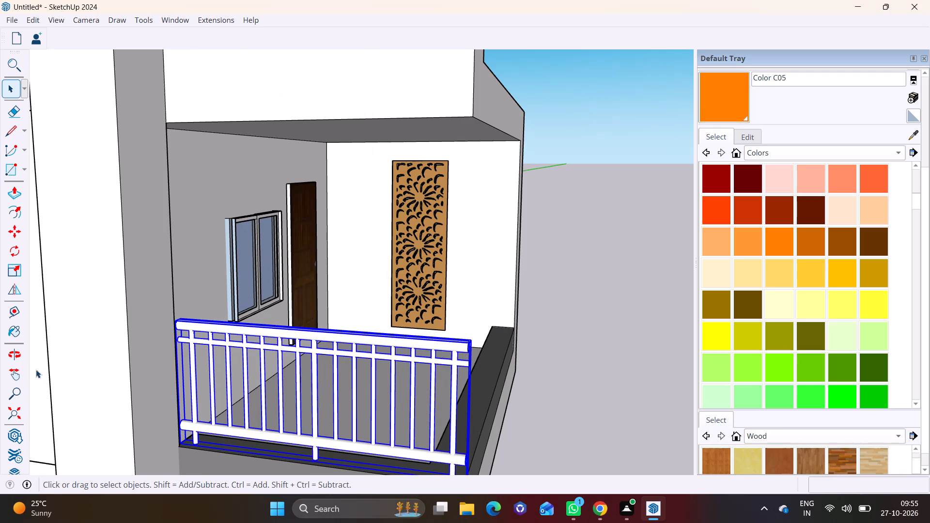
{"action": "left_click", "coordinate": [17, 270]}
{"action": "middle_click_drag", "start_coordinate": [349, 388], "coordinate": [281, 442]}
{"action": "middle_click_drag", "start_coordinate": [276, 442], "coordinate": [312, 338]}
{"action": "scroll", "coordinate": [307, 322], "scroll_direction": "up", "scroll_amount": 3}
{"action": "middle_click_drag", "start_coordinate": [307, 322], "coordinate": [250, 340]}
{"action": "middle_click_drag", "start_coordinate": [241, 332], "coordinate": [281, 306], "text": "shift"}
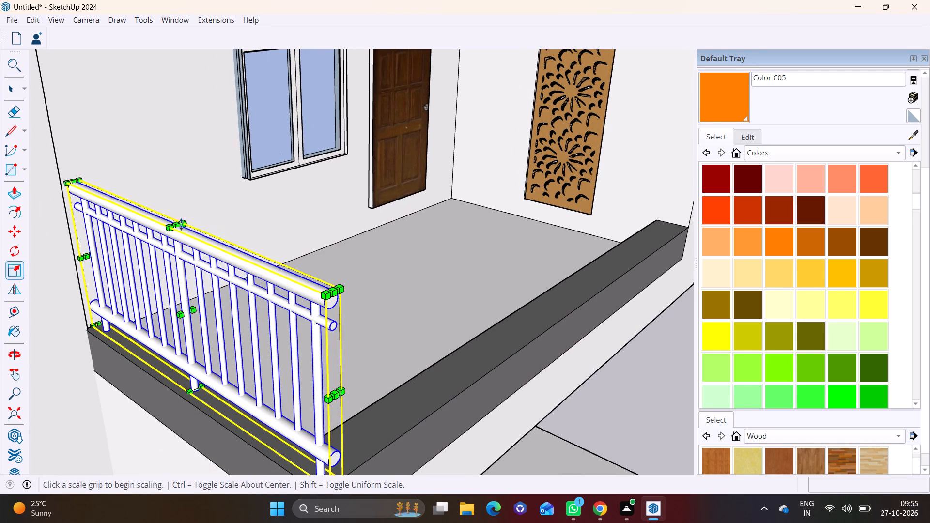
{"action": "left_click", "coordinate": [178, 224]}
{"action": "left_click", "coordinate": [178, 261]}
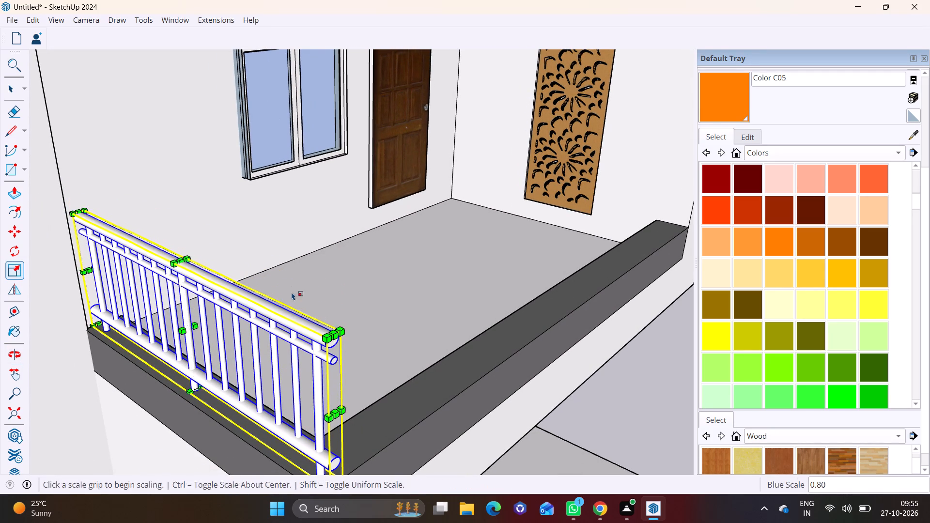
{"action": "key", "text": "space"}
{"action": "left_click", "coordinate": [389, 323]}
Copy the second-storey railing up onto the tower's flat roof, about 57' from the original.
{"action": "scroll", "coordinate": [385, 389], "scroll_direction": "down", "scroll_amount": 4}
{"action": "middle_click_drag", "start_coordinate": [393, 411], "coordinate": [301, 294]}
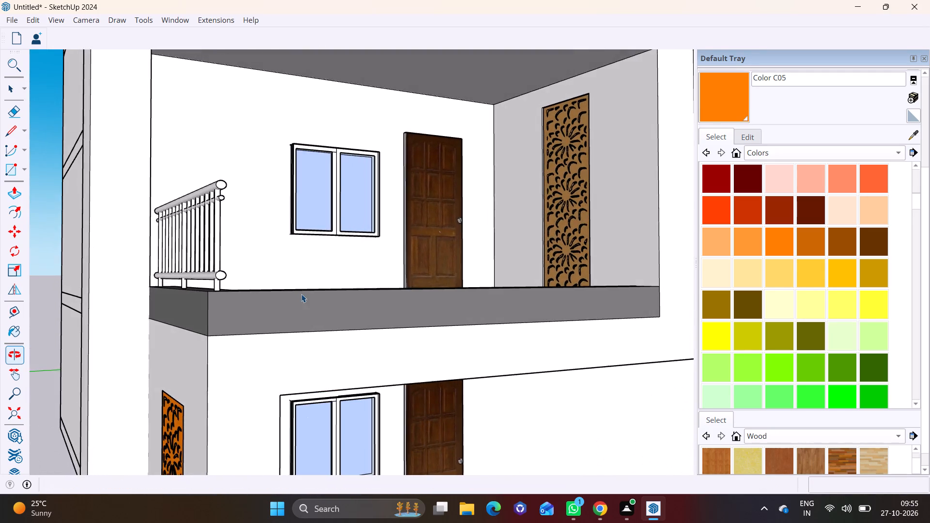
{"action": "scroll", "coordinate": [305, 303], "scroll_direction": "down", "scroll_amount": 7}
{"action": "left_click", "coordinate": [257, 283]}
{"action": "key", "text": "m"}
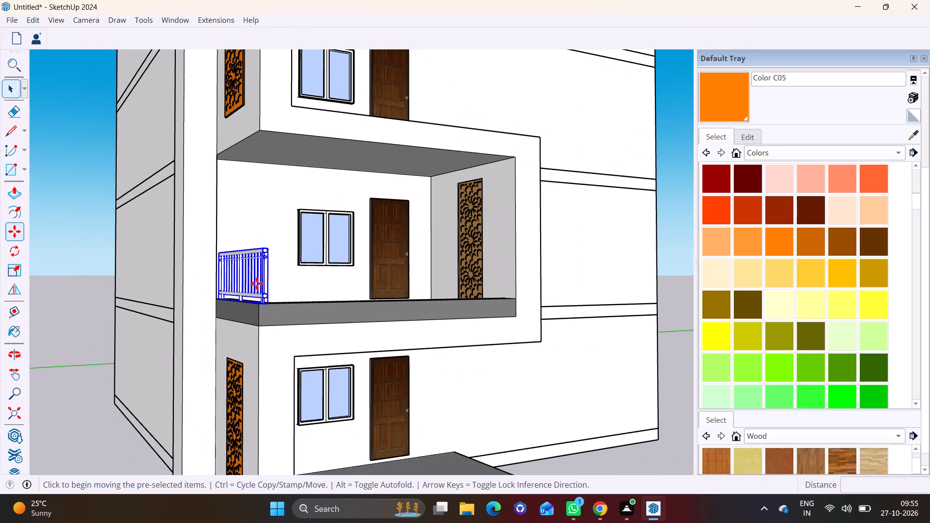
{"action": "left_click", "coordinate": [269, 251]}
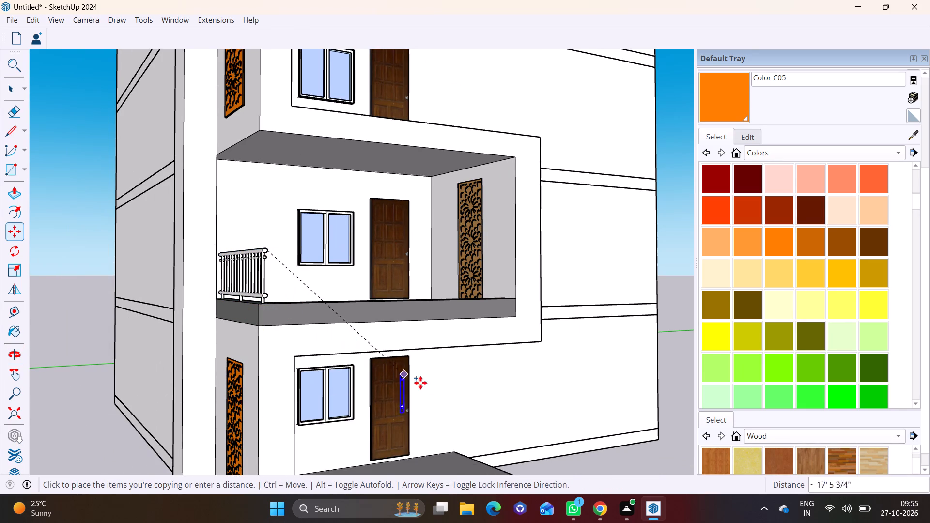
{"action": "scroll", "coordinate": [460, 390], "scroll_direction": "down", "scroll_amount": 7, "text": "shift"}
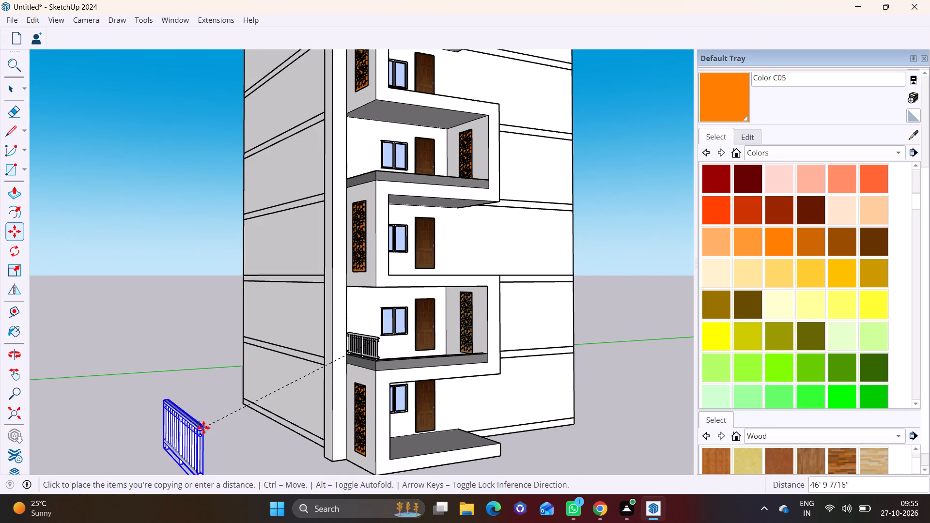
{"action": "scroll", "coordinate": [203, 422], "scroll_direction": "down", "scroll_amount": 9}
{"action": "middle_click_drag", "start_coordinate": [340, 168], "coordinate": [339, 425], "text": "shift"}
{"action": "scroll", "coordinate": [329, 414], "scroll_direction": "up", "scroll_amount": 8}
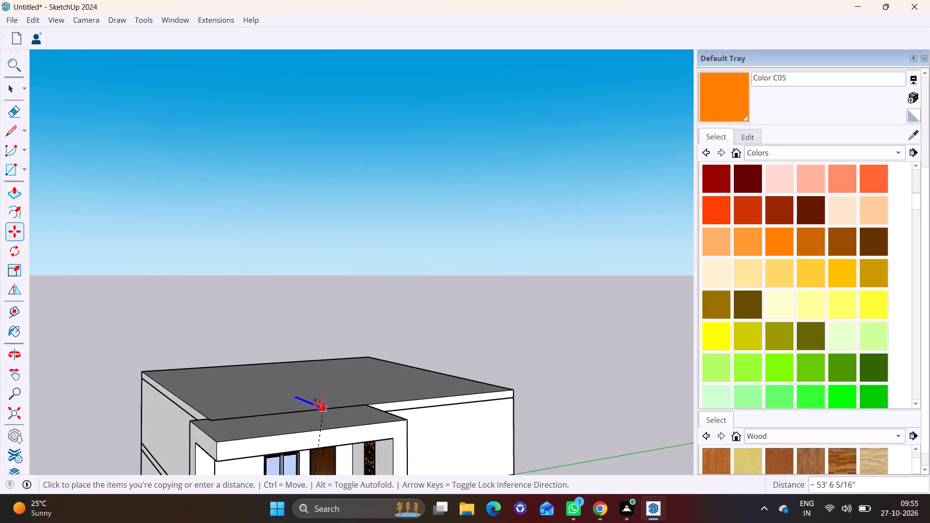
{"action": "scroll", "coordinate": [320, 404], "scroll_direction": "up", "scroll_amount": 8}
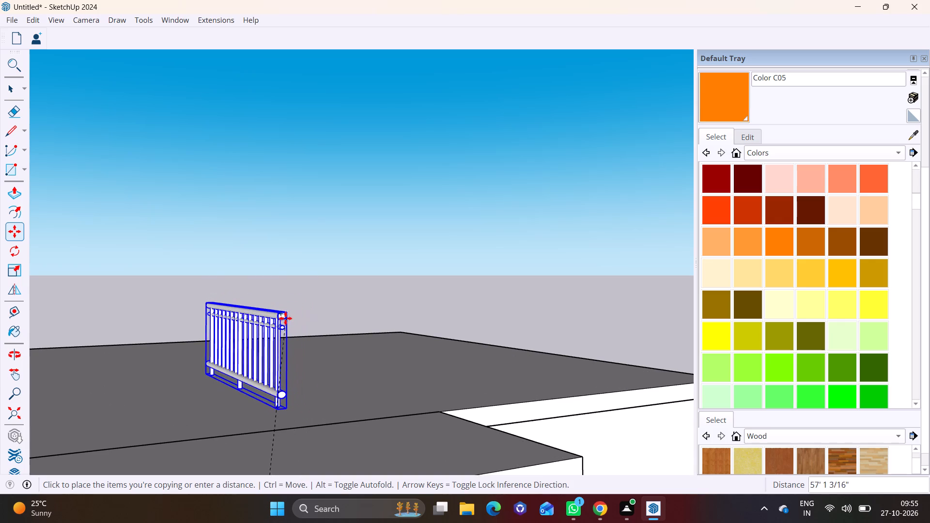
{"action": "left_click", "coordinate": [285, 318]}
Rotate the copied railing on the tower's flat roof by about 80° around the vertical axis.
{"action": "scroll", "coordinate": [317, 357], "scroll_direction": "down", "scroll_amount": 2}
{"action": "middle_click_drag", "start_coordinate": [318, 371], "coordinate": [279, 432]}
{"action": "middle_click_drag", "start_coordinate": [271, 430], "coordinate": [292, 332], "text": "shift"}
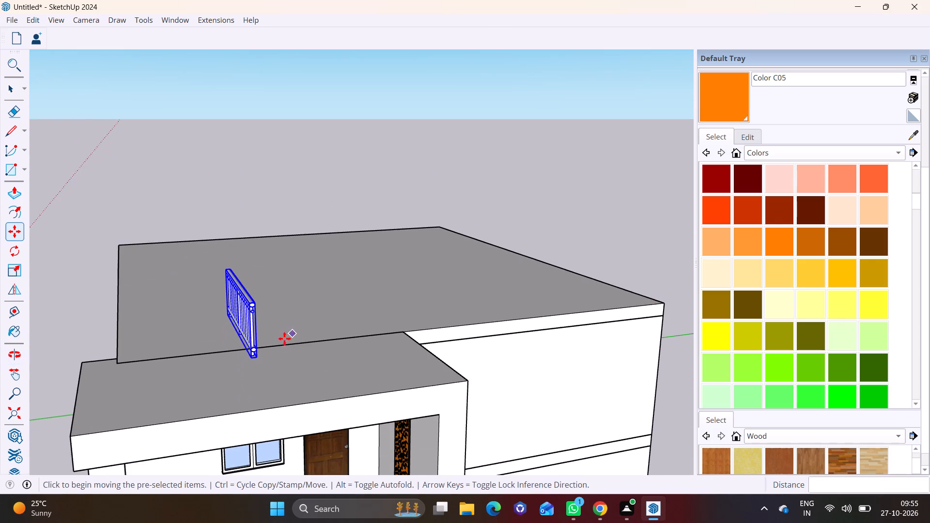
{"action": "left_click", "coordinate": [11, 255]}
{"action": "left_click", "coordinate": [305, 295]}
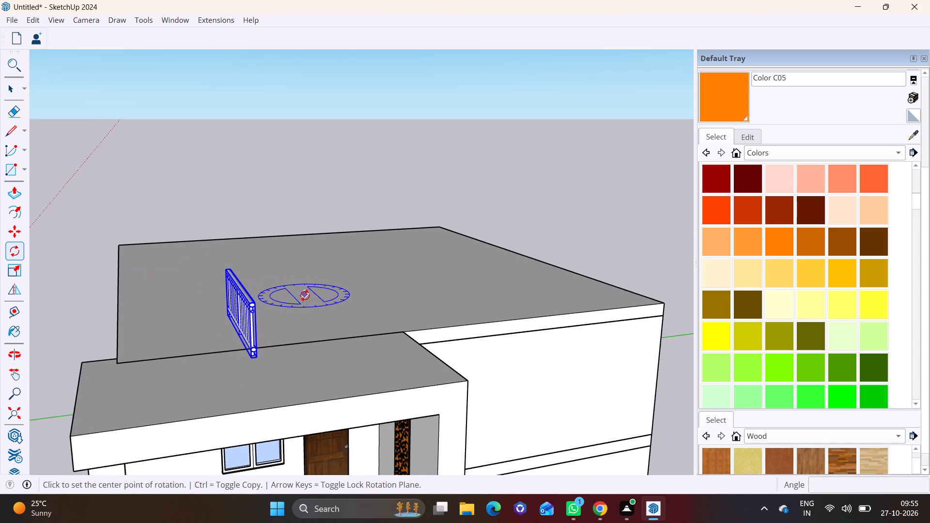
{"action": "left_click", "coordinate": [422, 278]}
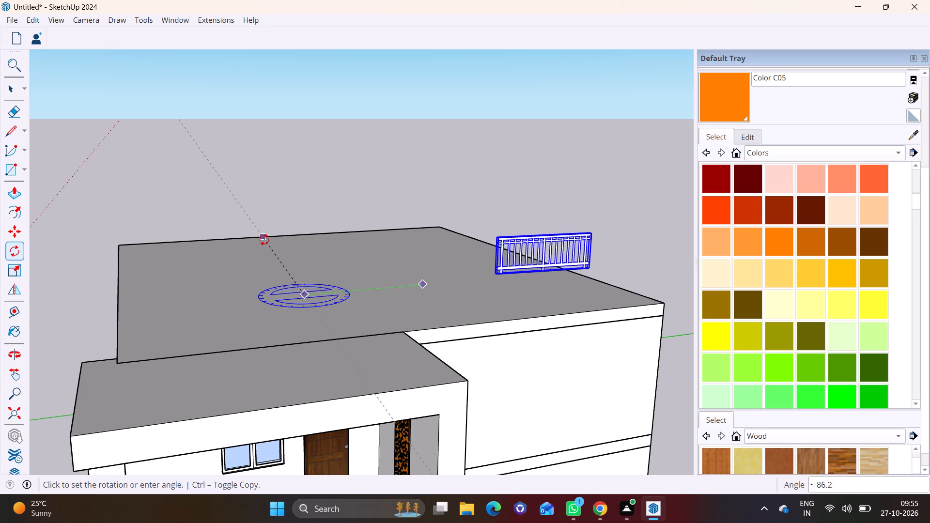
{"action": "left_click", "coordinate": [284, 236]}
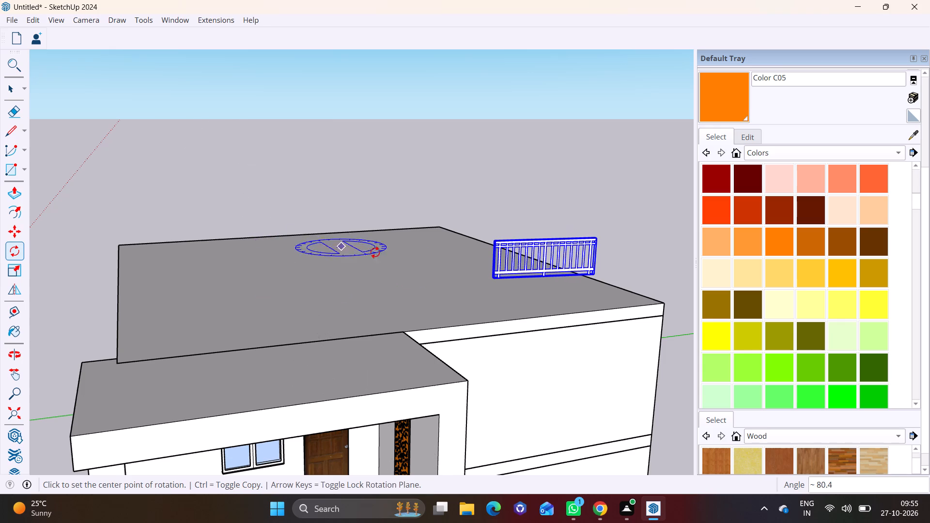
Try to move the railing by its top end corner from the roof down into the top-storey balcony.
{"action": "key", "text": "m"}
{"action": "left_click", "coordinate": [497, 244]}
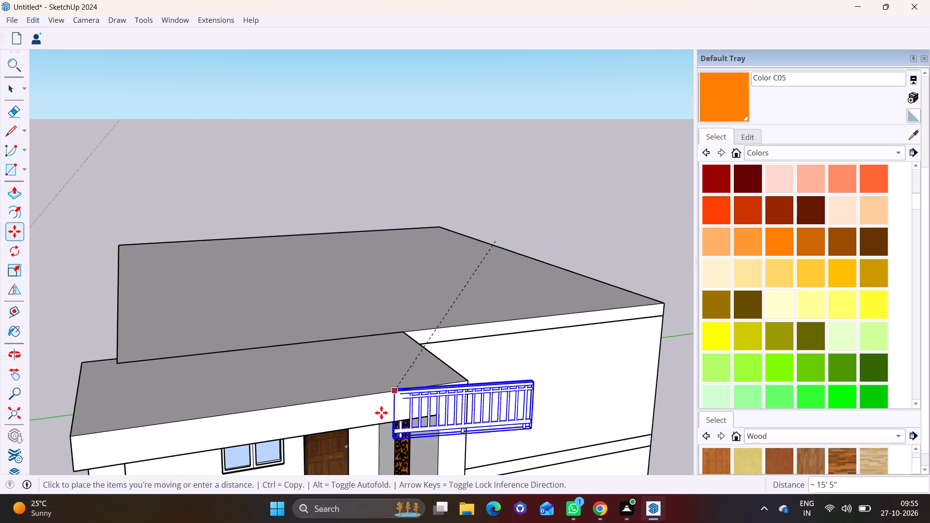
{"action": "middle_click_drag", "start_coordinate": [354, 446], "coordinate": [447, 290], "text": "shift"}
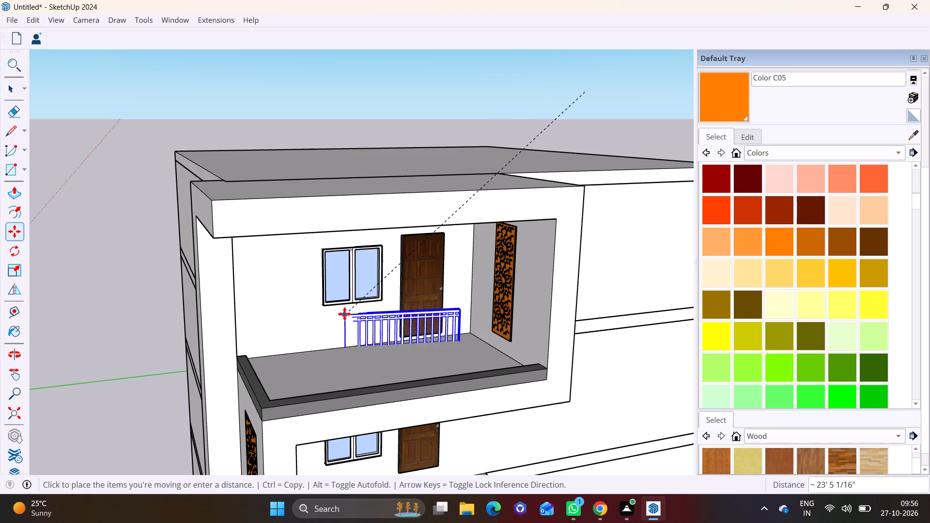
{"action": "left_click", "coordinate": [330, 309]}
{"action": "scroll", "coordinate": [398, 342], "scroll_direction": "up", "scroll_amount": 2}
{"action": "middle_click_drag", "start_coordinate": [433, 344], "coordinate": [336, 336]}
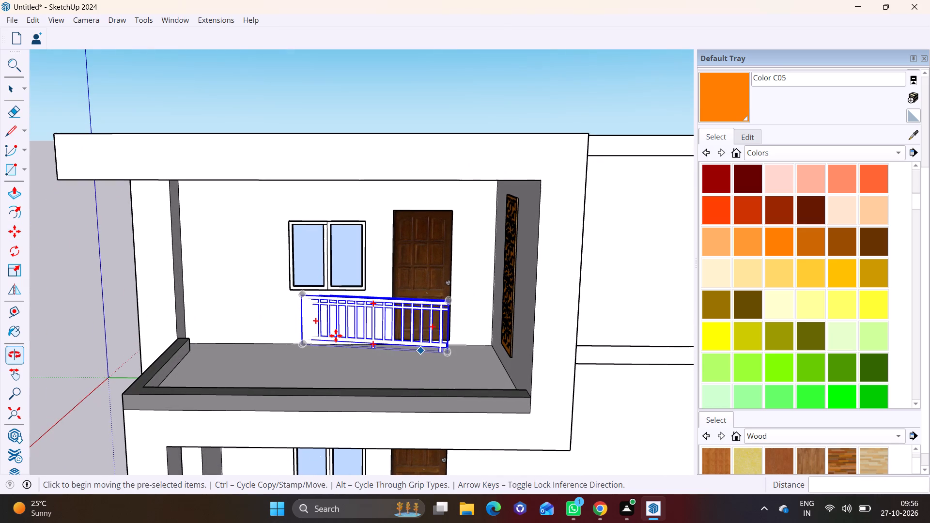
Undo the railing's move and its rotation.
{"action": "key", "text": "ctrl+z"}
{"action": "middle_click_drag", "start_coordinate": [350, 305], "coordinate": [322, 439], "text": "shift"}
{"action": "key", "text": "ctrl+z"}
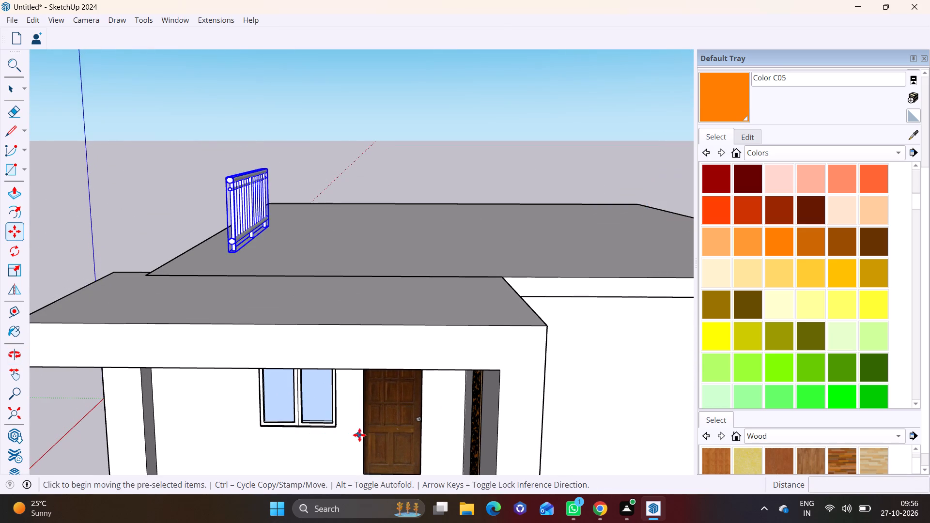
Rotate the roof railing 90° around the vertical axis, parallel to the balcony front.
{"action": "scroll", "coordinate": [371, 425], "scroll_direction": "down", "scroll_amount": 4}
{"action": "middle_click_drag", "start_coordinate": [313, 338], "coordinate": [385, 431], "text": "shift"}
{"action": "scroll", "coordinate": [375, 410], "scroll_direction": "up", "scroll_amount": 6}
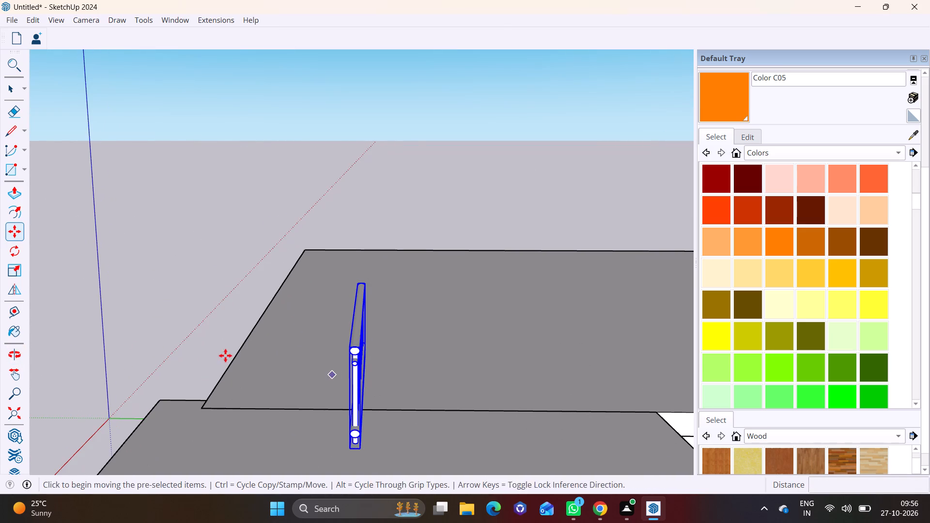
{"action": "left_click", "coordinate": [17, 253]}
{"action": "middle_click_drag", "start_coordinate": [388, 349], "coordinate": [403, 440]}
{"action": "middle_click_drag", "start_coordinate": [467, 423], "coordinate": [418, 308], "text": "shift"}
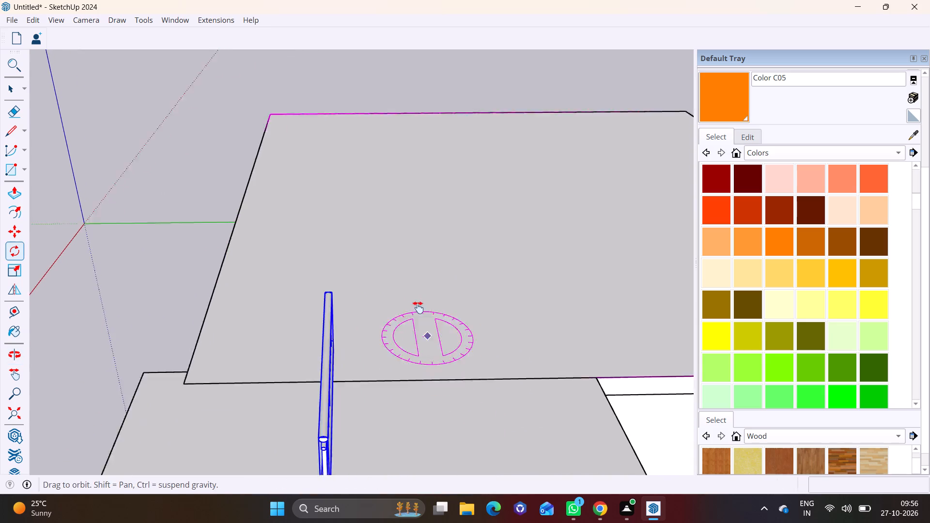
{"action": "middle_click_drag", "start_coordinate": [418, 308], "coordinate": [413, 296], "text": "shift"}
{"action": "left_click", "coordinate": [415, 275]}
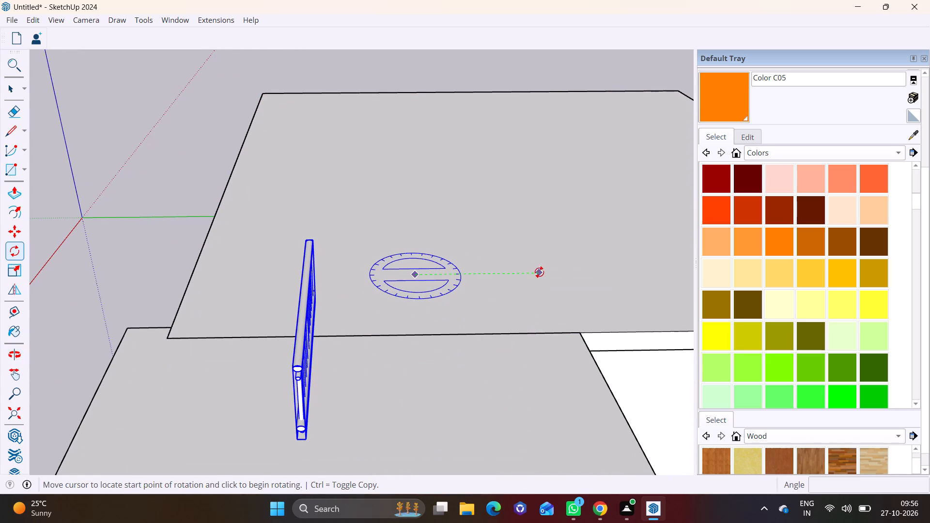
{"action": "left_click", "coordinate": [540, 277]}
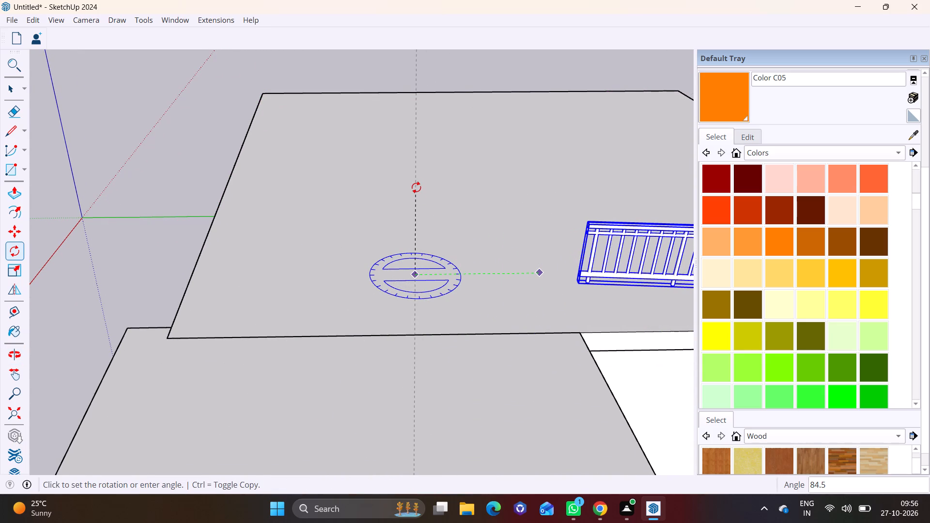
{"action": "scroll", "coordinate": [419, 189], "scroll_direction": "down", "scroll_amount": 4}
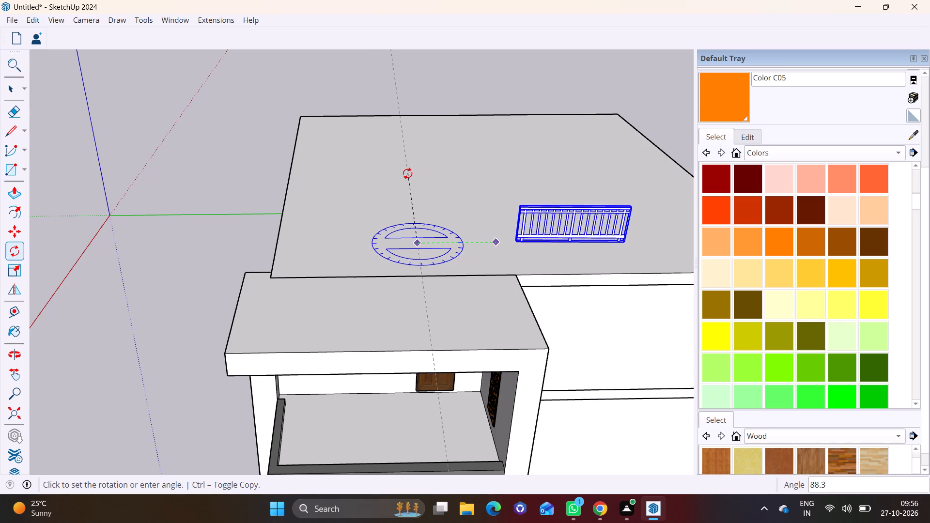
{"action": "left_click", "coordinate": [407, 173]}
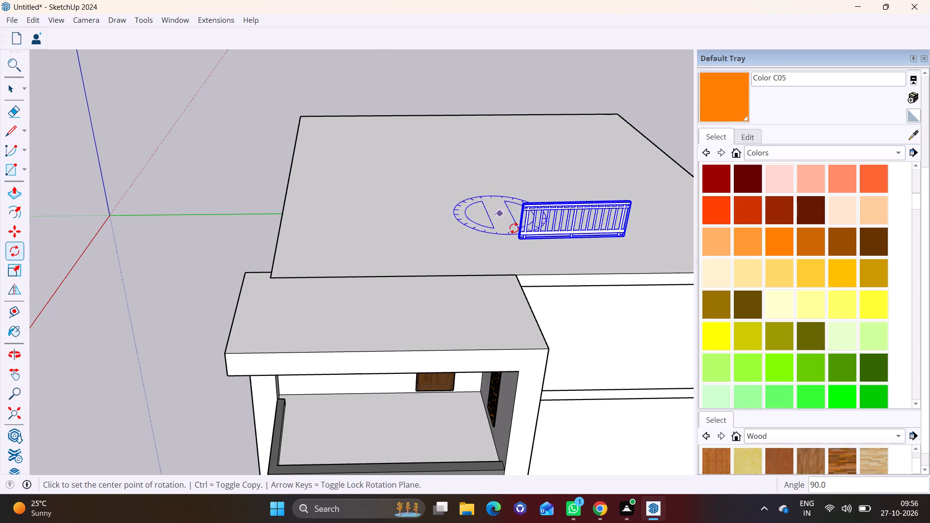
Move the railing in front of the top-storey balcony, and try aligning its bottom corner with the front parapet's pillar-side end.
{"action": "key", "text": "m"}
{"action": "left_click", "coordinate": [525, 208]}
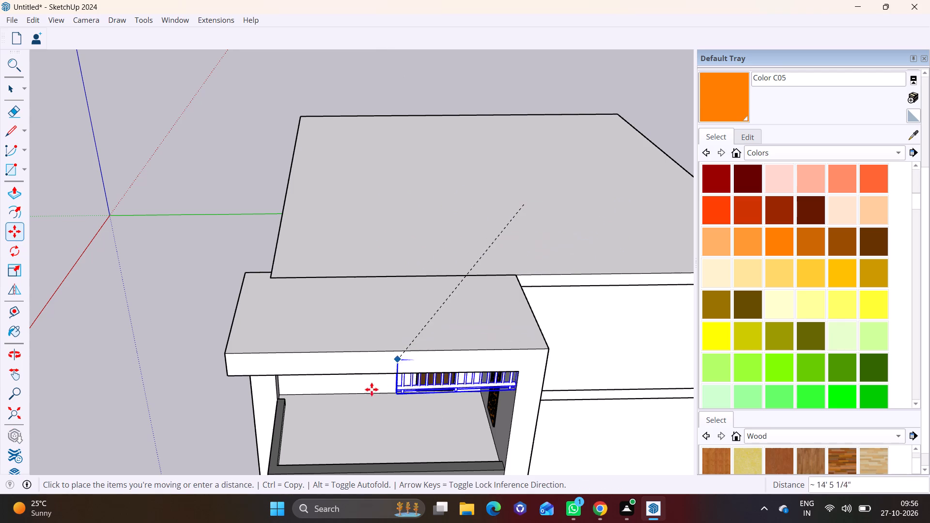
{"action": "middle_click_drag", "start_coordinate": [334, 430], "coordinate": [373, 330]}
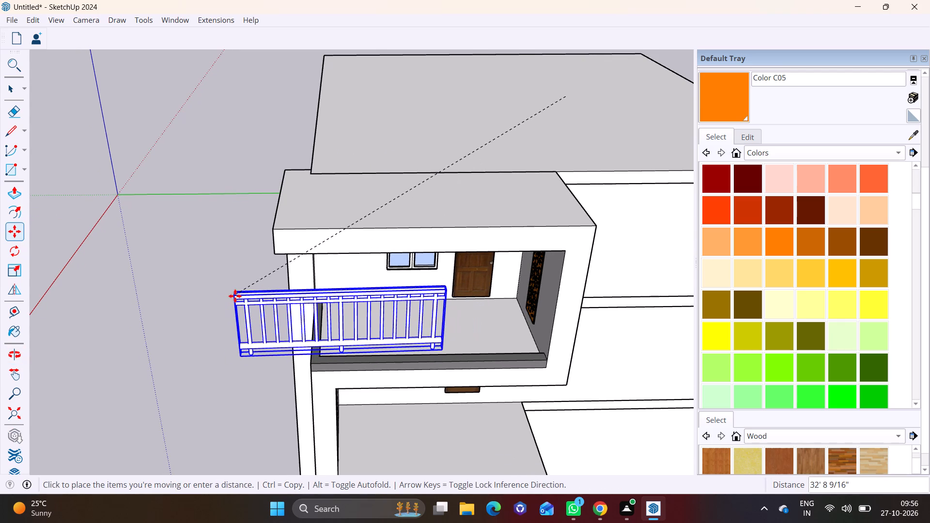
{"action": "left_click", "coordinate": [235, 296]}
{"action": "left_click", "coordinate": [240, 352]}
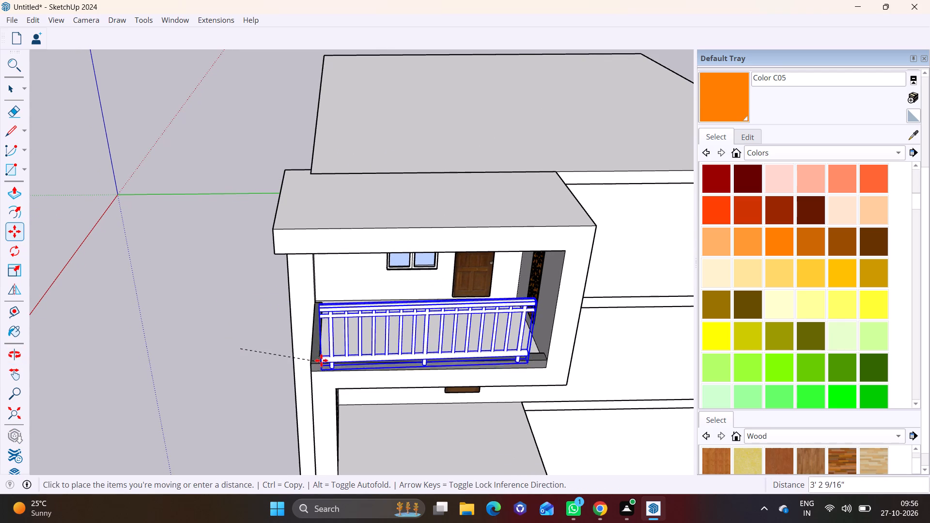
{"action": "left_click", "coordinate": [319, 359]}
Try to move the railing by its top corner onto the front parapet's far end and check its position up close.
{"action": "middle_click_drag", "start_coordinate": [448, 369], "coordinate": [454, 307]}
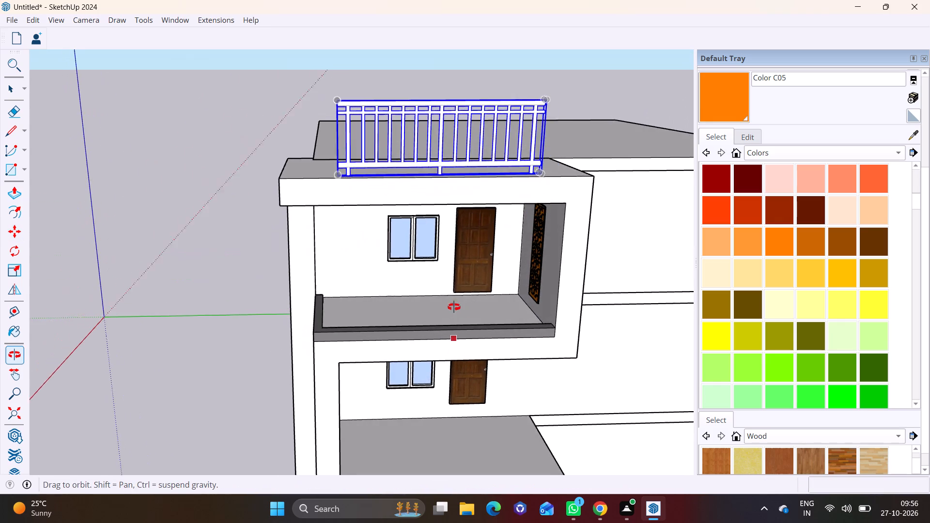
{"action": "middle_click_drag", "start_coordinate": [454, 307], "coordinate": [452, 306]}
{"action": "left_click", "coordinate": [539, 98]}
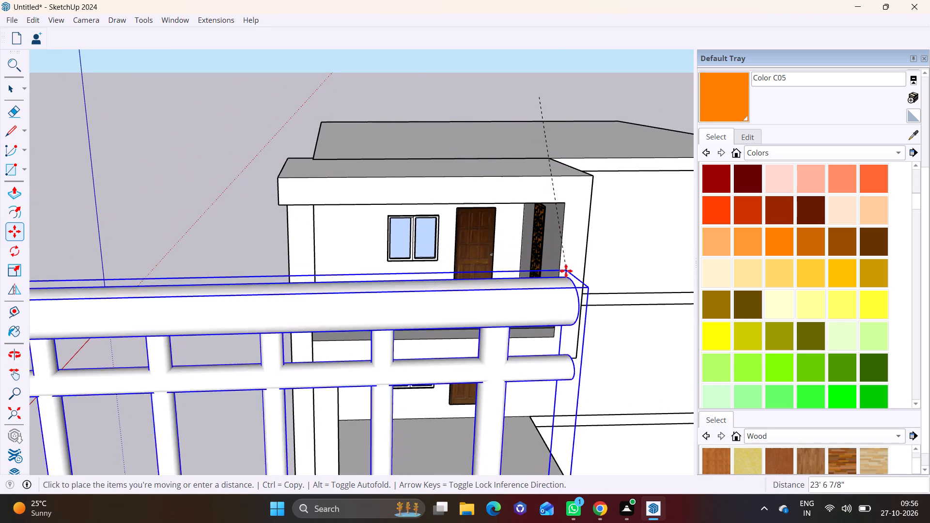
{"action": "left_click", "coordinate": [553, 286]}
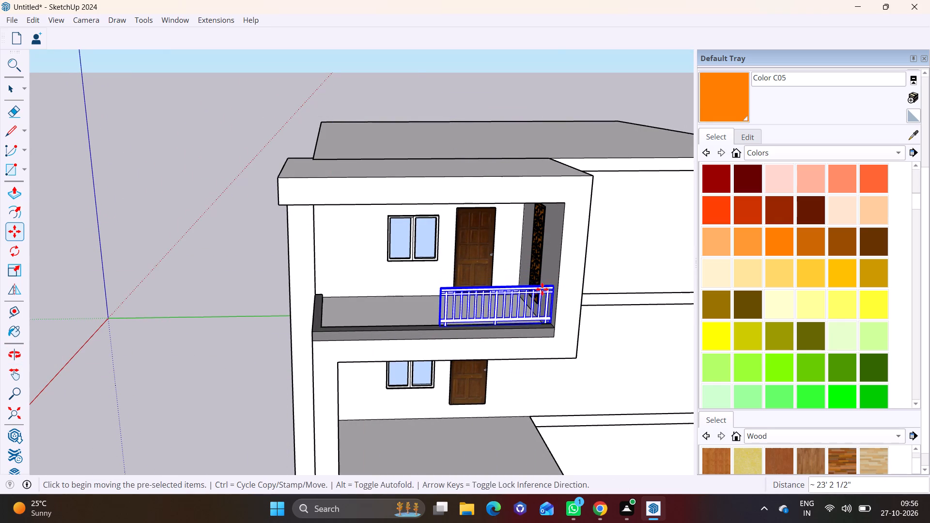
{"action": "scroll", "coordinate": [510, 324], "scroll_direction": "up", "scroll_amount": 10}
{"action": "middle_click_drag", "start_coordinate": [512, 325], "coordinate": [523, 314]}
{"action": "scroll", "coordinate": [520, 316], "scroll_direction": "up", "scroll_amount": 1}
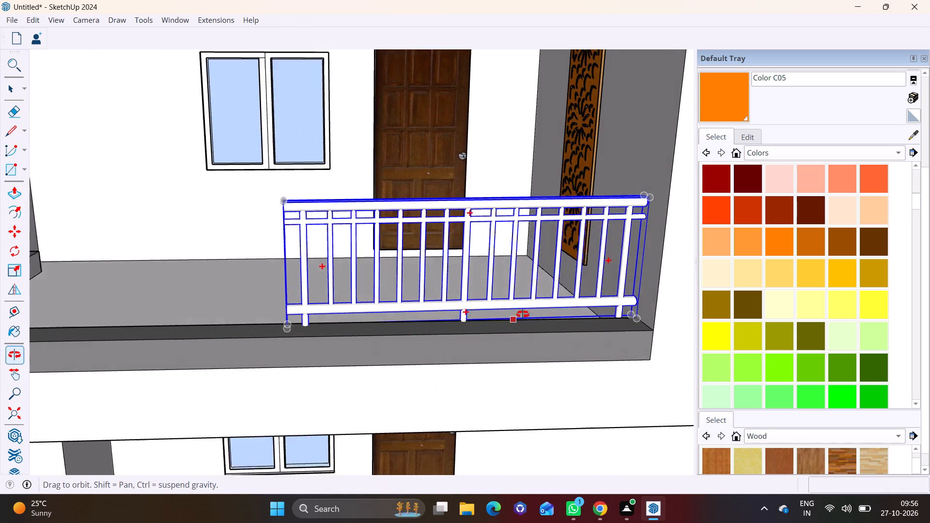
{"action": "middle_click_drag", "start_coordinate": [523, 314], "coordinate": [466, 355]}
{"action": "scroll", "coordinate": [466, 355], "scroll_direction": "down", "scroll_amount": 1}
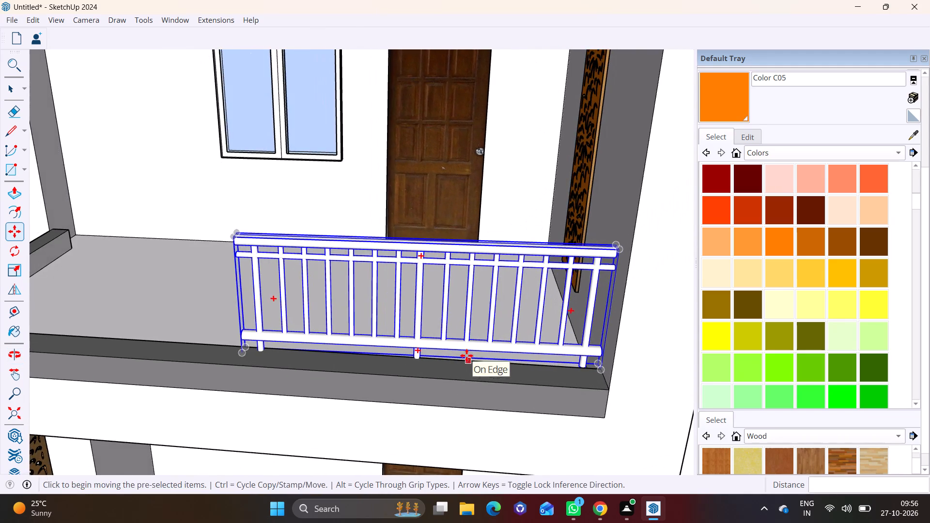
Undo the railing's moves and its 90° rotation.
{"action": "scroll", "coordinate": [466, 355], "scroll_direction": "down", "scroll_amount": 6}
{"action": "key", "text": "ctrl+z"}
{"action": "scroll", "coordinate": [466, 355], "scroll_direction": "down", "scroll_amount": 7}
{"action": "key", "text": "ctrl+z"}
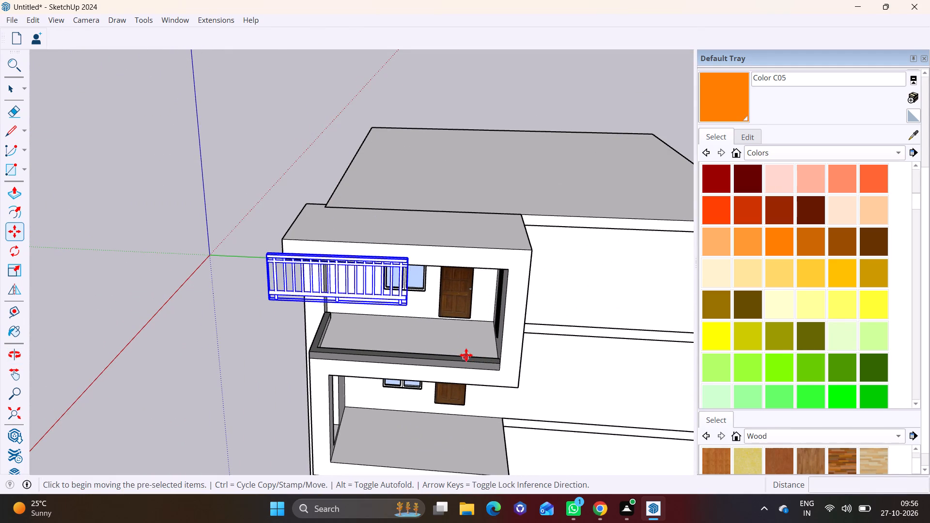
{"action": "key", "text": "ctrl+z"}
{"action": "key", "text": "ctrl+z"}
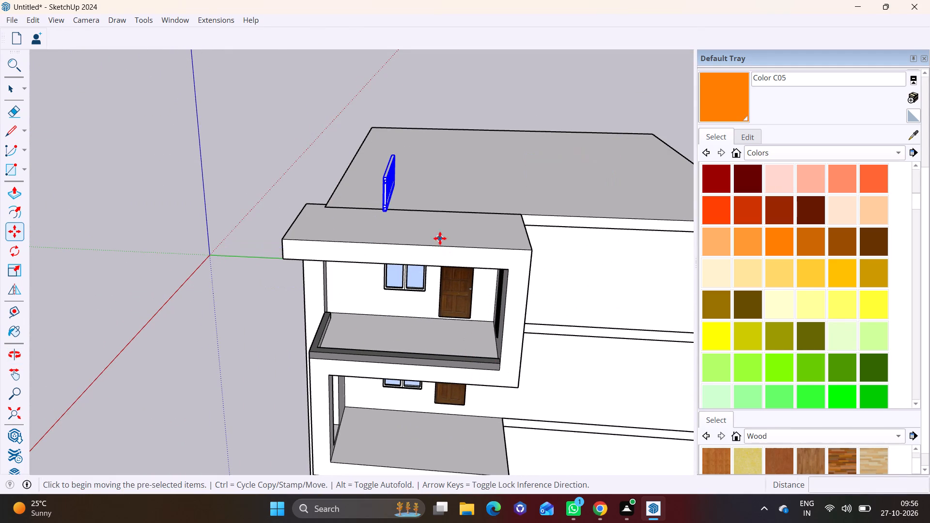
Rotate the railing on the flat roof 90° around the vertical axis to run parallel to the balcony front.
{"action": "middle_click_drag", "start_coordinate": [440, 238], "coordinate": [490, 342], "text": "shift"}
{"action": "middle_click_drag", "start_coordinate": [452, 314], "coordinate": [522, 352]}
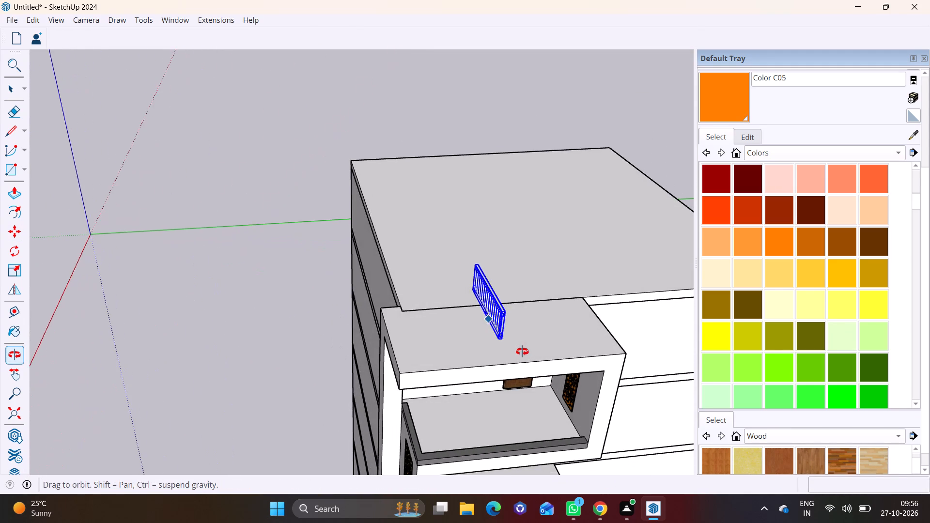
{"action": "middle_click_drag", "start_coordinate": [522, 352], "coordinate": [515, 359]}
{"action": "left_click", "coordinate": [17, 252]}
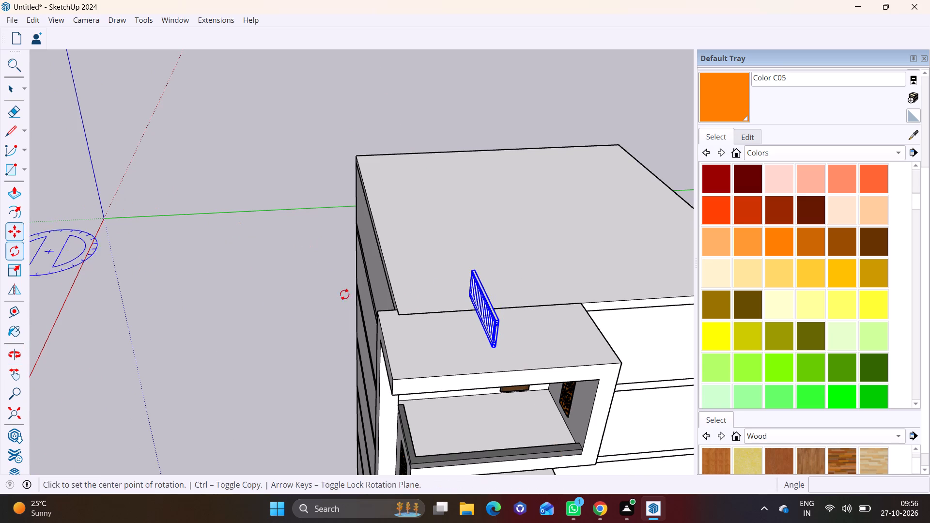
{"action": "middle_click_drag", "start_coordinate": [485, 292], "coordinate": [278, 315], "text": "shift"}
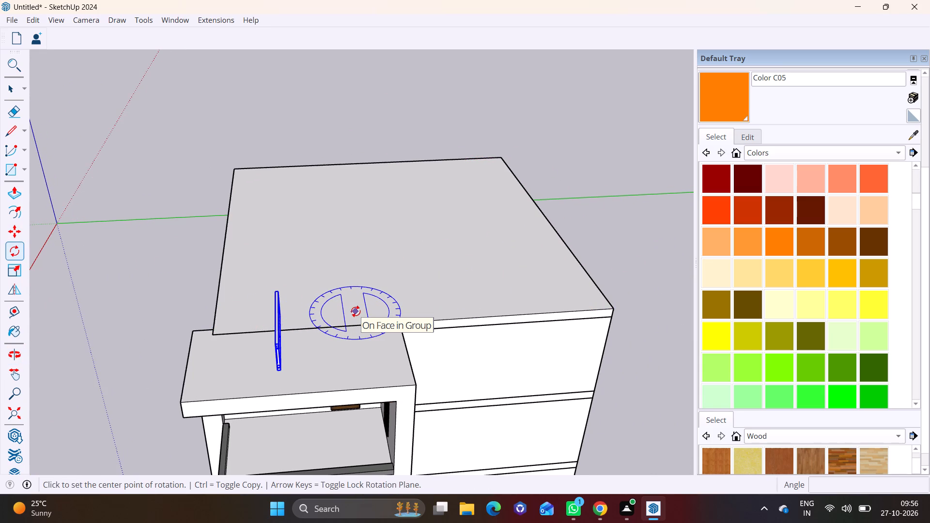
{"action": "left_click", "coordinate": [342, 286]}
{"action": "left_click", "coordinate": [440, 276]}
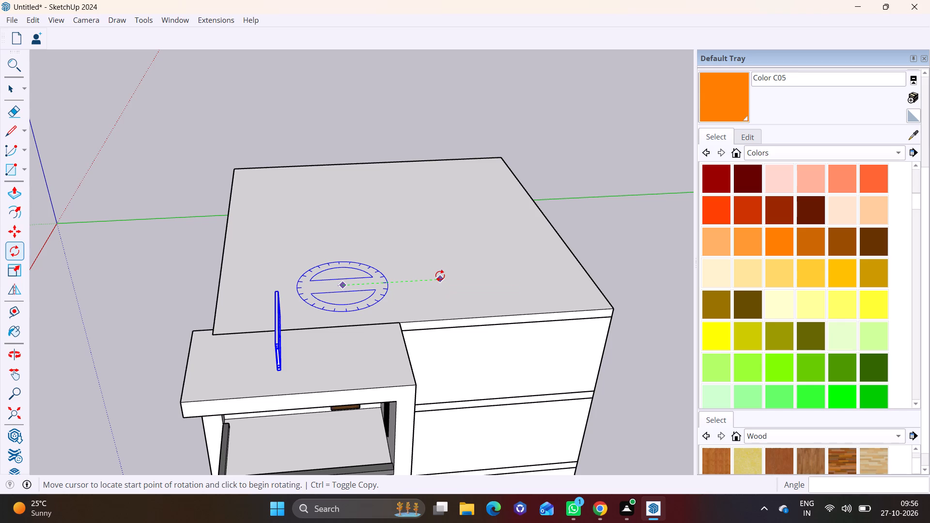
{"action": "left_click", "coordinate": [333, 236]}
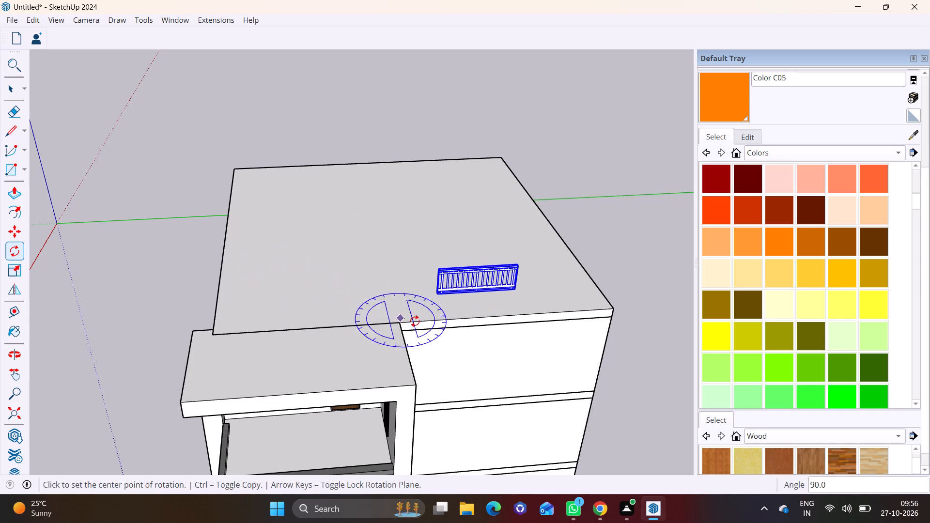
Move the railing by its bottom end corner about 20' 11" onto the top-storey balcony's front parapet, at the end against the CNC-panel wall.
{"action": "key", "text": "m"}
{"action": "left_click", "coordinate": [516, 290]}
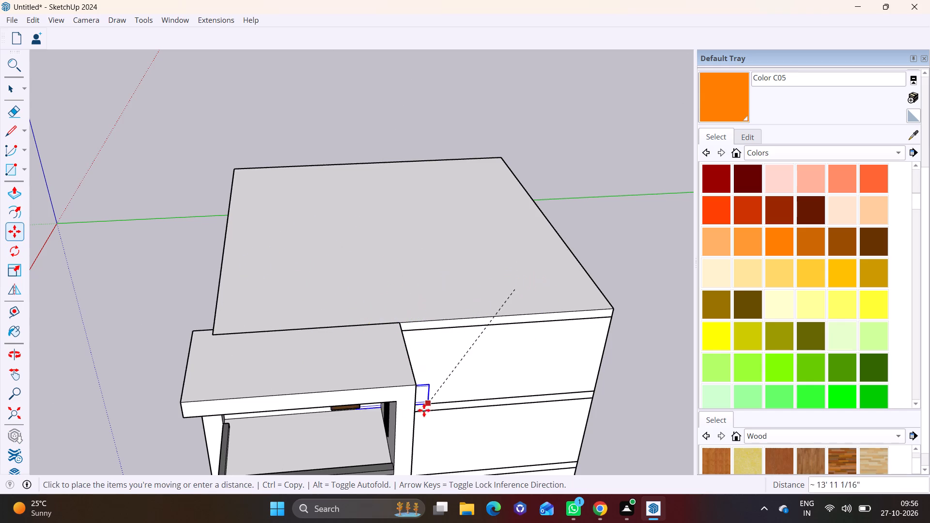
{"action": "middle_click_drag", "start_coordinate": [382, 432], "coordinate": [433, 304]}
{"action": "scroll", "coordinate": [432, 313], "scroll_direction": "up", "scroll_amount": 8}
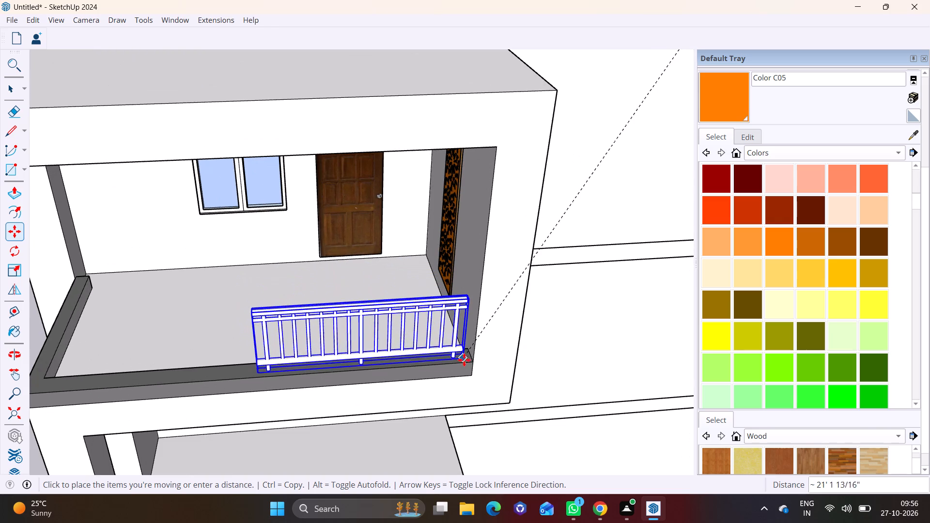
{"action": "left_click", "coordinate": [466, 356]}
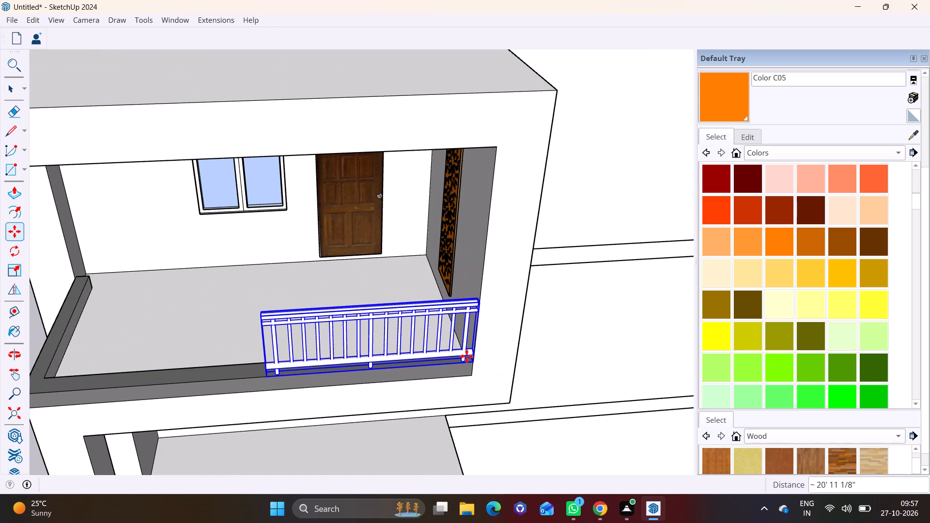
{"action": "key", "text": "space"}
{"action": "left_click", "coordinate": [241, 334]}
Examine from the pillar side how the railing sits on the top-storey balcony's front parapet, with nothing selected.
{"action": "scroll", "coordinate": [293, 346], "scroll_direction": "down", "scroll_amount": 3}
{"action": "middle_click_drag", "start_coordinate": [316, 353], "coordinate": [542, 303]}
{"action": "scroll", "coordinate": [435, 331], "scroll_direction": "up", "scroll_amount": 3}
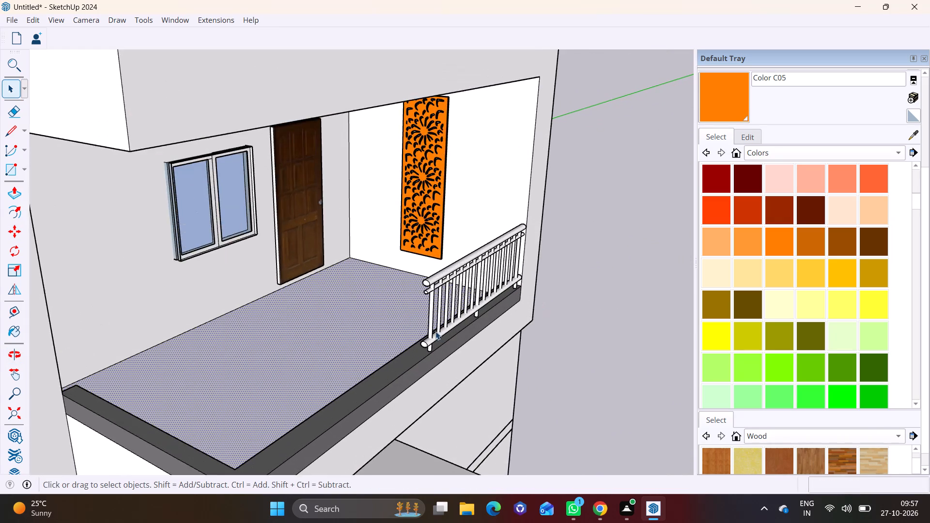
{"action": "scroll", "coordinate": [435, 331], "scroll_direction": "up", "scroll_amount": 2}
{"action": "left_click", "coordinate": [577, 335]}
{"action": "scroll", "coordinate": [436, 346], "scroll_direction": "down", "scroll_amount": 2}
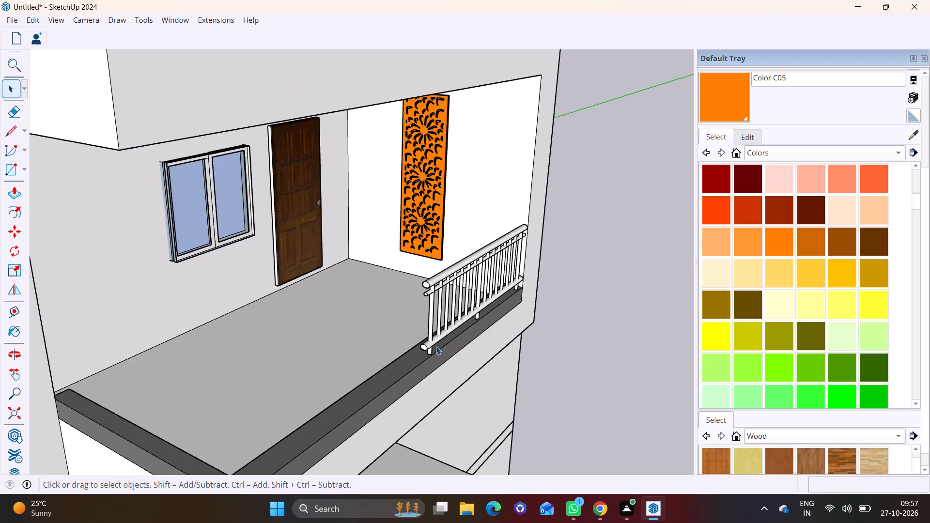
{"action": "scroll", "coordinate": [436, 346], "scroll_direction": "down", "scroll_amount": 2}
{"action": "middle_click_drag", "start_coordinate": [439, 338], "coordinate": [446, 277]}
{"action": "scroll", "coordinate": [448, 269], "scroll_direction": "up", "scroll_amount": 2}
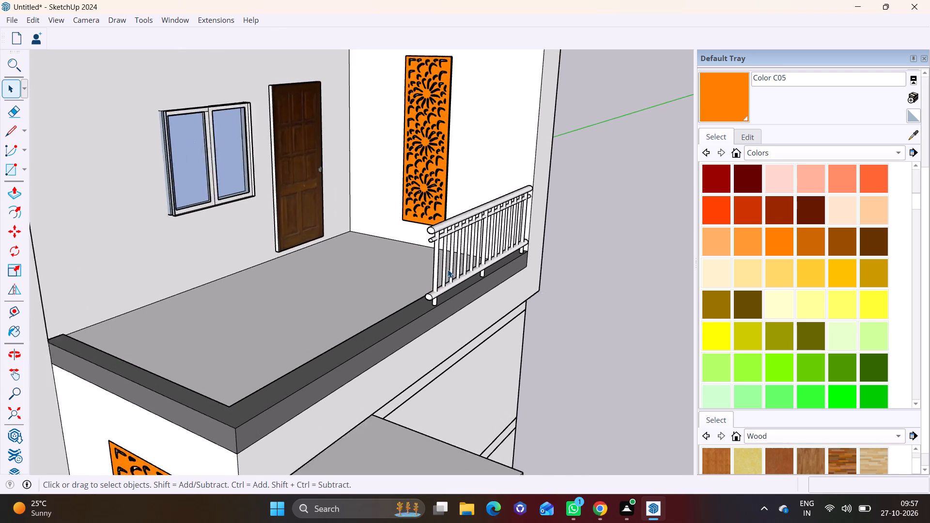
Scale the top-storey balcony railing lengthwise by 2.00 and again by 1.06 so it spans the front parapet to the outer corner.
{"action": "scroll", "coordinate": [448, 269], "scroll_direction": "up", "scroll_amount": 1}
{"action": "left_click", "coordinate": [459, 264]}
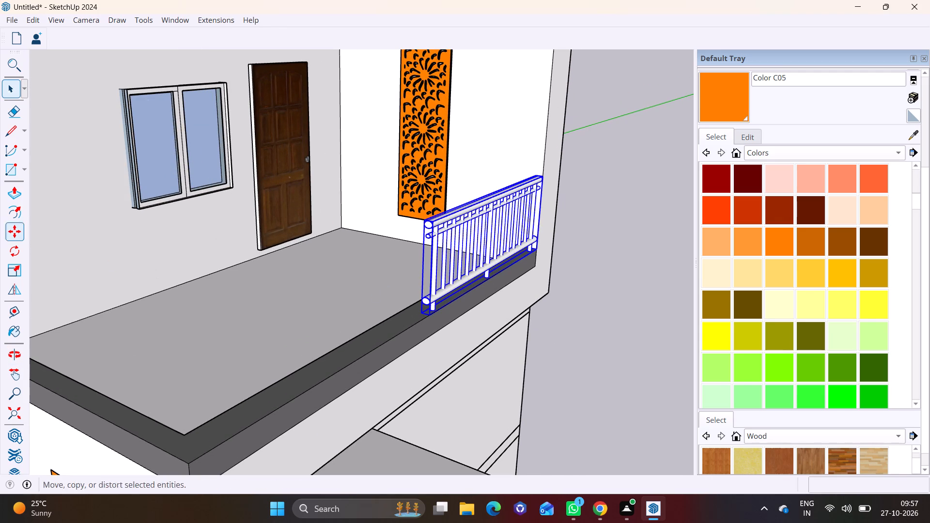
{"action": "left_click", "coordinate": [16, 263]}
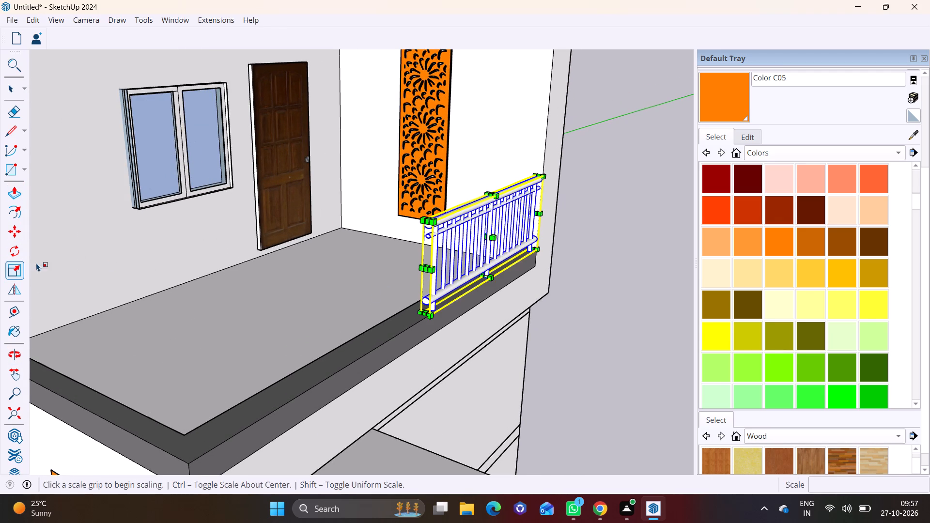
{"action": "left_click", "coordinate": [423, 271]}
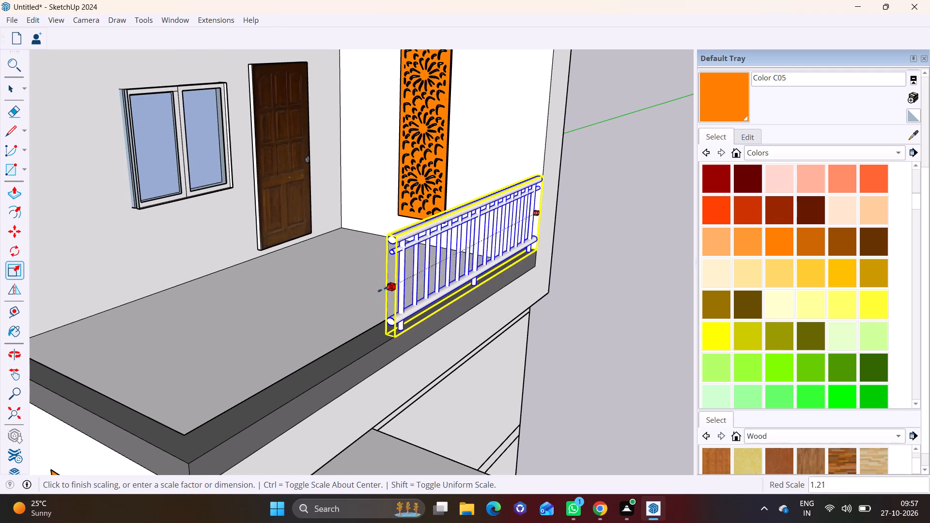
{"action": "left_click", "coordinate": [178, 354]}
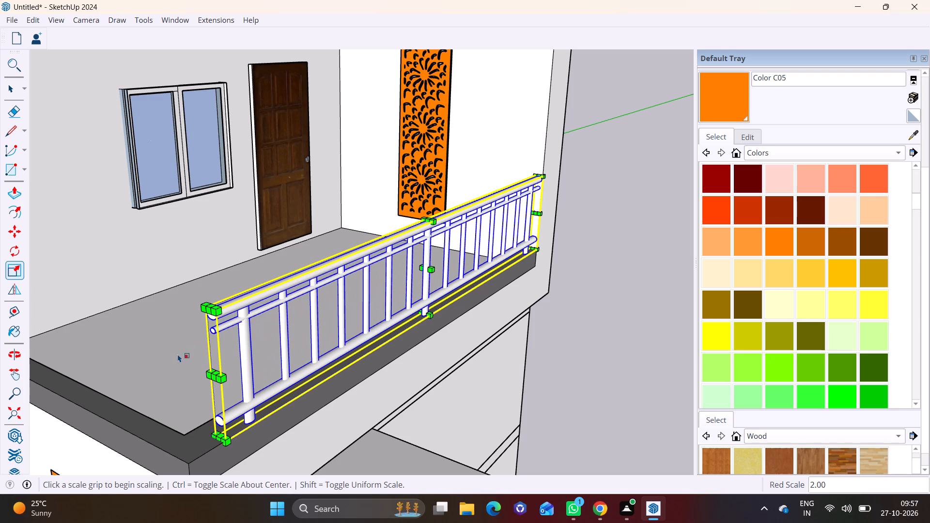
{"action": "left_click", "coordinate": [214, 379]}
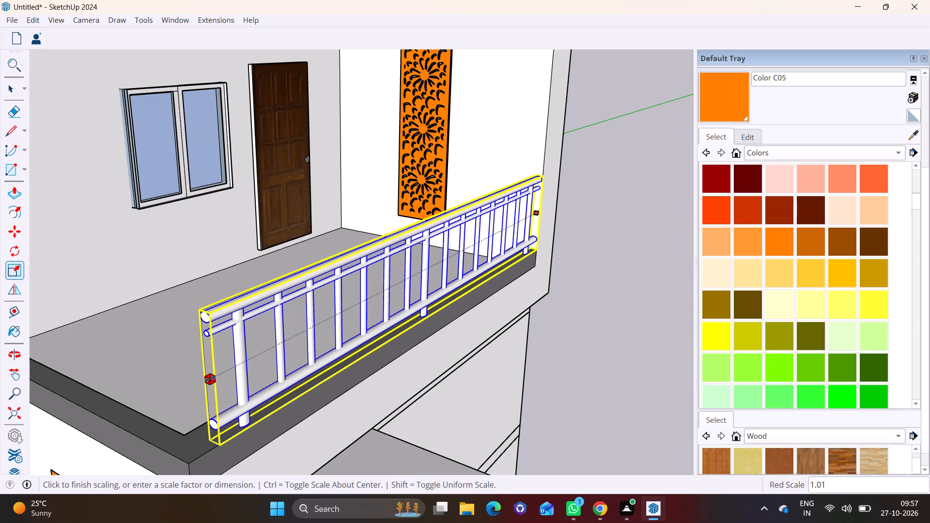
{"action": "left_click", "coordinate": [172, 396]}
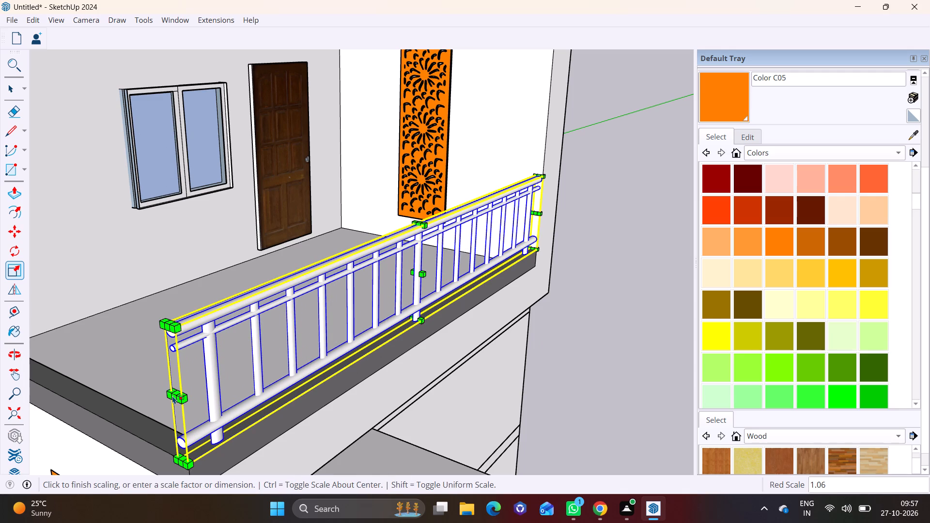
{"action": "key", "text": "space"}
{"action": "left_click", "coordinate": [143, 375]}
{"action": "scroll", "coordinate": [310, 390], "scroll_direction": "down", "scroll_amount": 6}
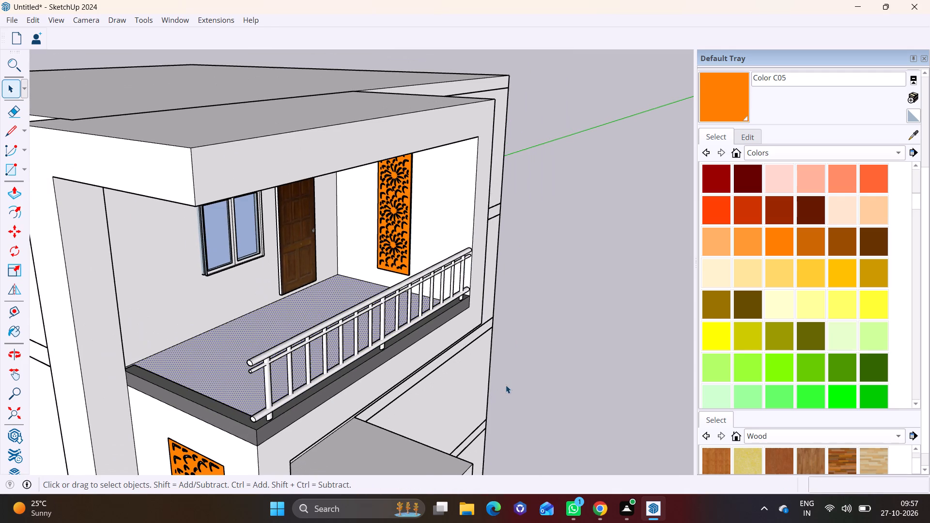
{"action": "left_click", "coordinate": [506, 385]}
Examine from several angles how the lengthened railing sits on the top-storey balcony's front parapet.
{"action": "scroll", "coordinate": [509, 384], "scroll_direction": "down", "scroll_amount": 3}
{"action": "middle_click_drag", "start_coordinate": [384, 394], "coordinate": [504, 340]}
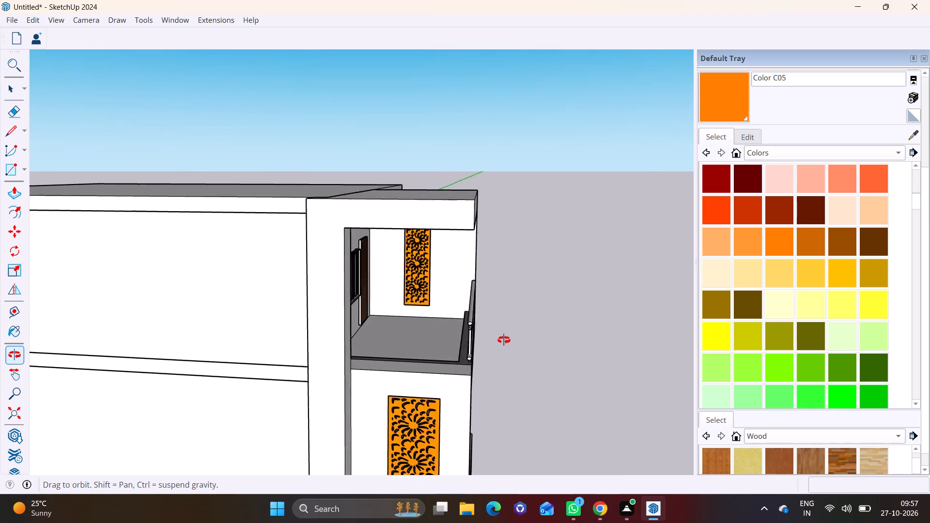
{"action": "middle_click_drag", "start_coordinate": [504, 340], "coordinate": [386, 316]}
{"action": "scroll", "coordinate": [328, 331], "scroll_direction": "up", "scroll_amount": 7}
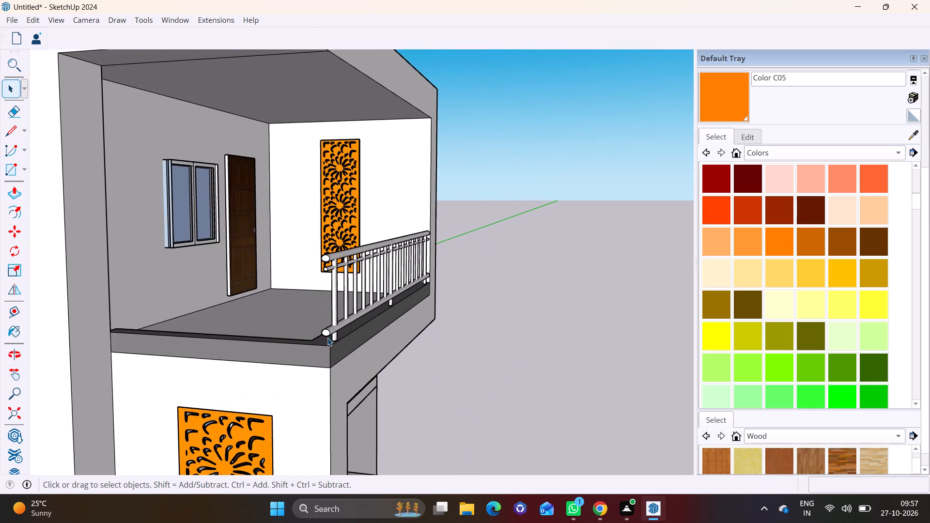
{"action": "scroll", "coordinate": [327, 338], "scroll_direction": "down", "scroll_amount": 6}
{"action": "middle_click_drag", "start_coordinate": [359, 354], "coordinate": [403, 385]}
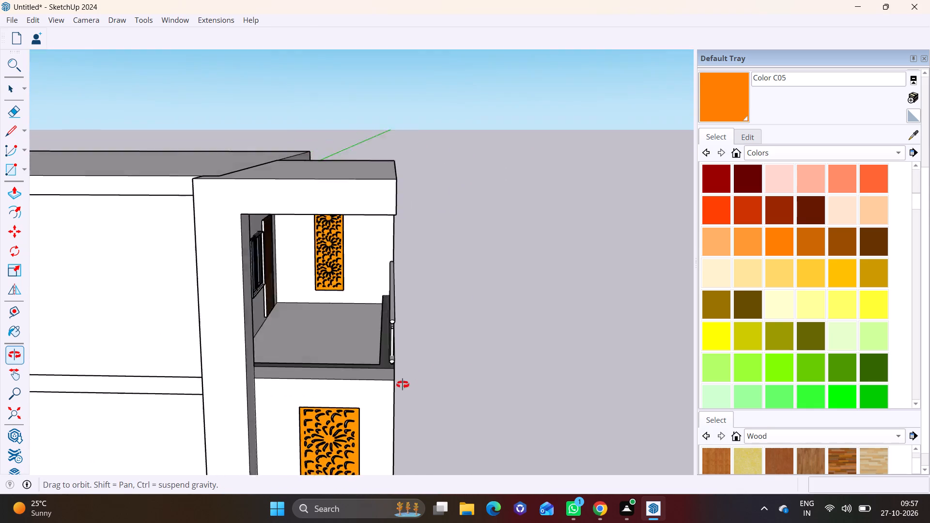
{"action": "middle_click_drag", "start_coordinate": [403, 385], "coordinate": [370, 389]}
{"action": "scroll", "coordinate": [368, 389], "scroll_direction": "down", "scroll_amount": 2}
{"action": "middle_click_drag", "start_coordinate": [367, 387], "coordinate": [414, 414]}
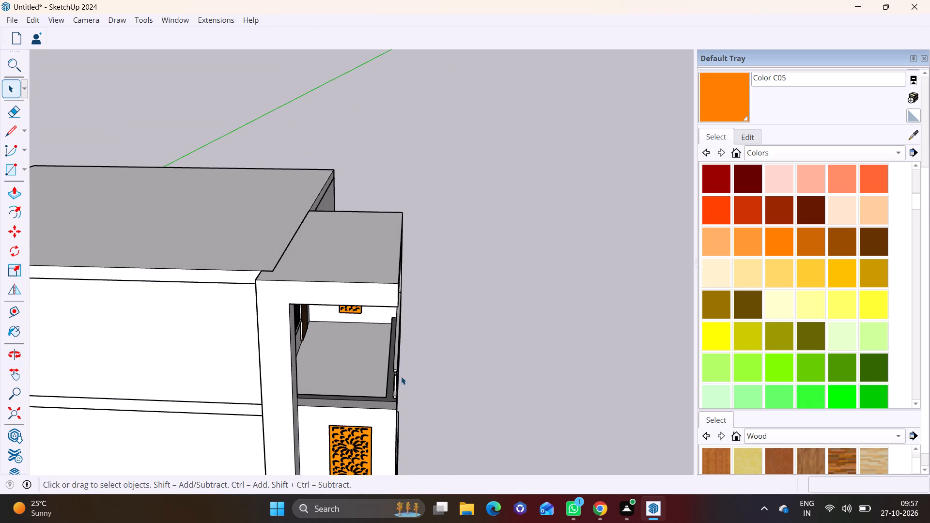
{"action": "scroll", "coordinate": [405, 386], "scroll_direction": "down", "scroll_amount": 1}
{"action": "middle_click_drag", "start_coordinate": [409, 389], "coordinate": [282, 359]}
{"action": "middle_click_drag", "start_coordinate": [306, 386], "coordinate": [323, 337], "text": "shift"}
{"action": "scroll", "coordinate": [381, 320], "scroll_direction": "up", "scroll_amount": 3}
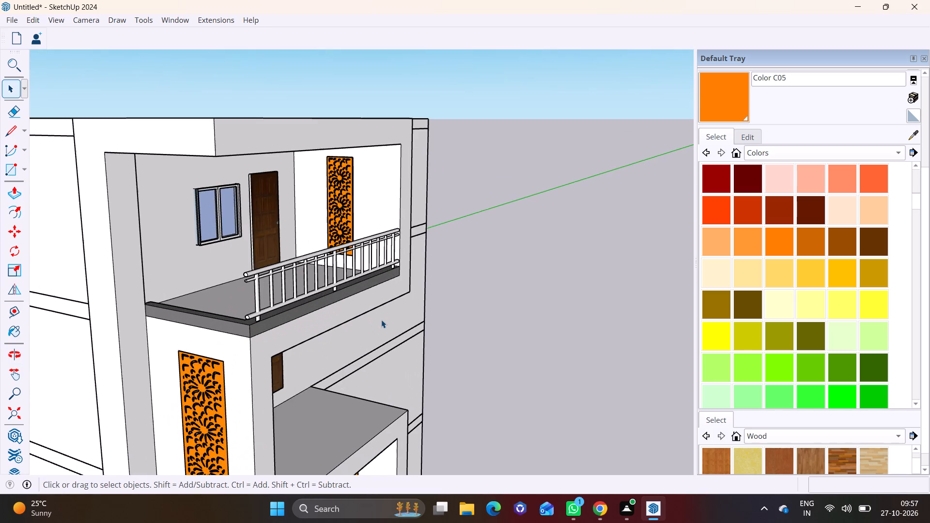
Copy the top-storey railing by its bottom end corner about 11' 11" down to the front edge of the balcony one storey below.
{"action": "middle_click_drag", "start_coordinate": [363, 334], "coordinate": [334, 273], "text": "shift"}
{"action": "middle_click_drag", "start_coordinate": [334, 273], "coordinate": [321, 272]}
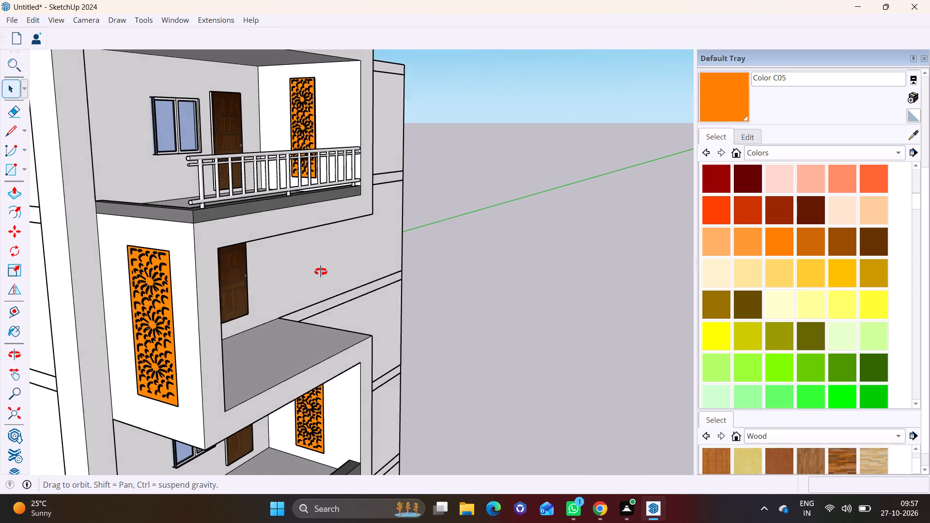
{"action": "middle_click_drag", "start_coordinate": [321, 272], "coordinate": [273, 278]}
{"action": "left_click", "coordinate": [298, 184]}
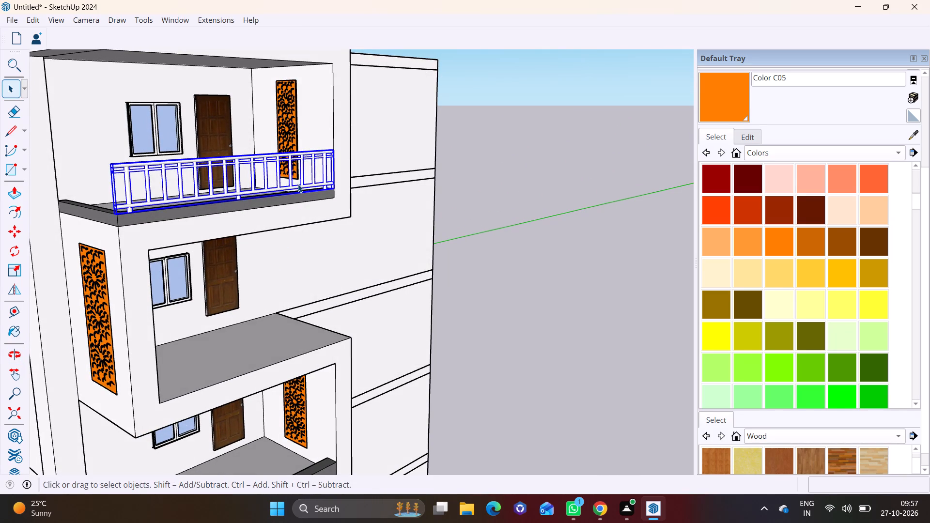
{"action": "key", "text": "m"}
{"action": "left_click", "coordinate": [118, 214]}
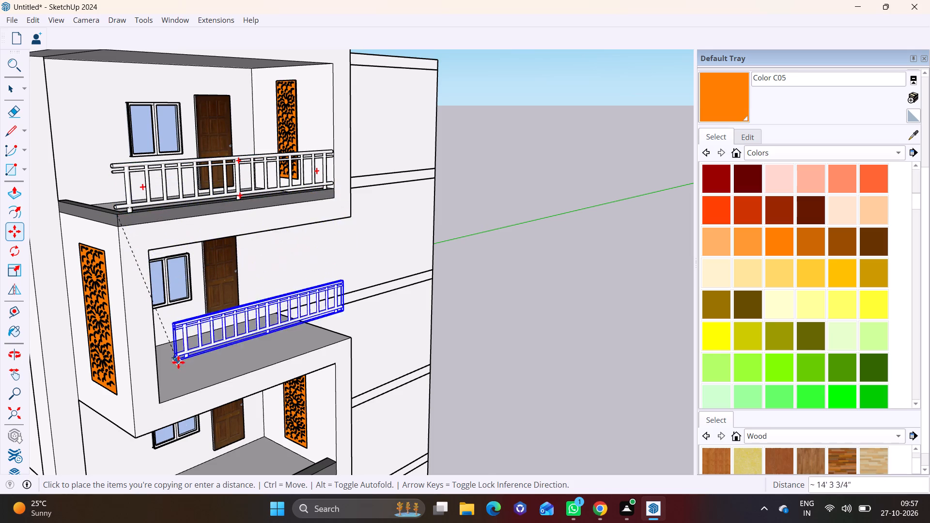
{"action": "scroll", "coordinate": [178, 363], "scroll_direction": "up", "scroll_amount": 8}
{"action": "middle_click_drag", "start_coordinate": [167, 389], "coordinate": [166, 304], "text": "shift"}
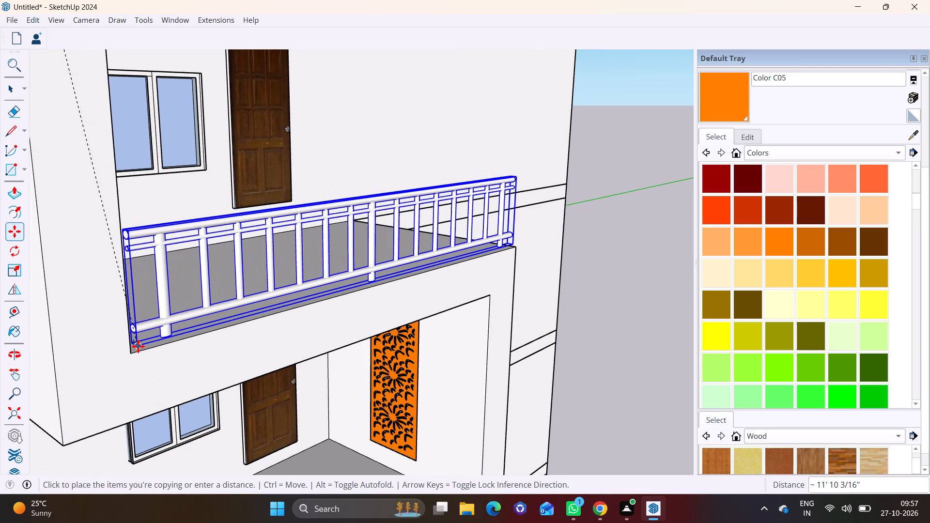
{"action": "left_click", "coordinate": [148, 342]}
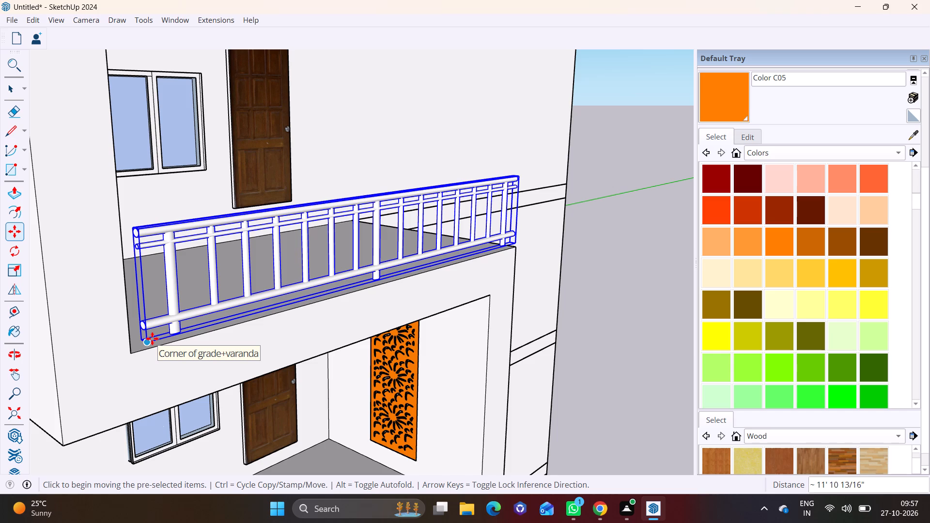
Move the copied railing so its bottom end corner meets the front corner of the balcony opening at the edge of the slab.
{"action": "middle_click_drag", "start_coordinate": [155, 337], "coordinate": [80, 343]}
{"action": "scroll", "coordinate": [81, 338], "scroll_direction": "down", "scroll_amount": 3}
{"action": "middle_click_drag", "start_coordinate": [99, 327], "coordinate": [287, 319], "text": "shift"}
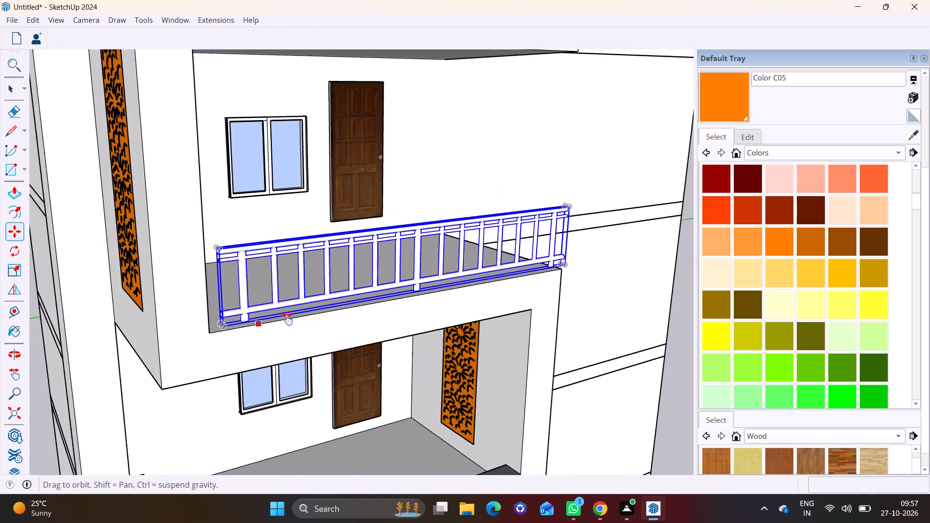
{"action": "middle_click_drag", "start_coordinate": [287, 319], "coordinate": [316, 315], "text": "shift"}
{"action": "scroll", "coordinate": [302, 310], "scroll_direction": "up", "scroll_amount": 7}
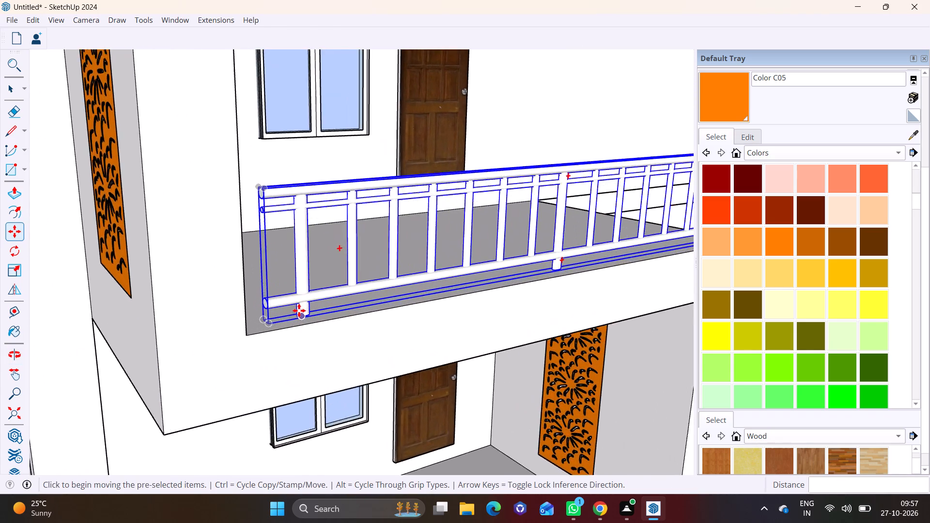
{"action": "scroll", "coordinate": [299, 310], "scroll_direction": "up", "scroll_amount": 3}
{"action": "middle_click_drag", "start_coordinate": [308, 311], "coordinate": [206, 268]}
{"action": "scroll", "coordinate": [206, 268], "scroll_direction": "down", "scroll_amount": 3}
{"action": "middle_click_drag", "start_coordinate": [207, 266], "coordinate": [320, 348], "text": "shift"}
{"action": "left_click", "coordinate": [281, 354]}
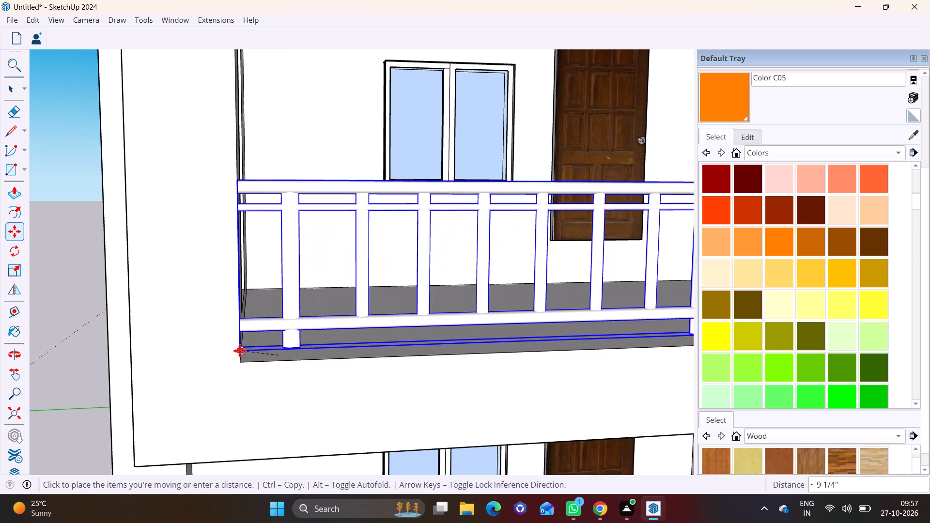
{"action": "left_click", "coordinate": [244, 357]}
{"action": "key", "text": "space"}
{"action": "left_click", "coordinate": [48, 342]}
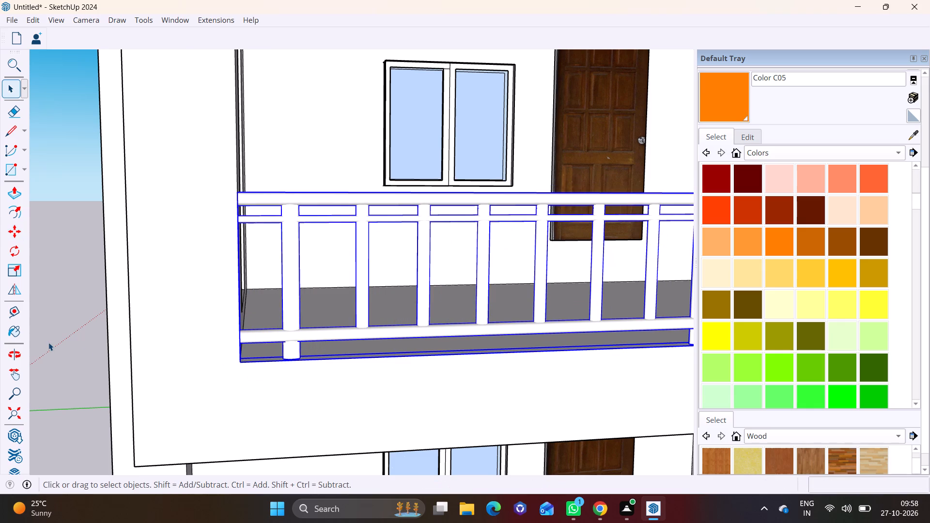
Copy this railing by its top end corner about 10' 2" down to the parapeted balcony two storeys below the top.
{"action": "scroll", "coordinate": [74, 338], "scroll_direction": "down", "scroll_amount": 10}
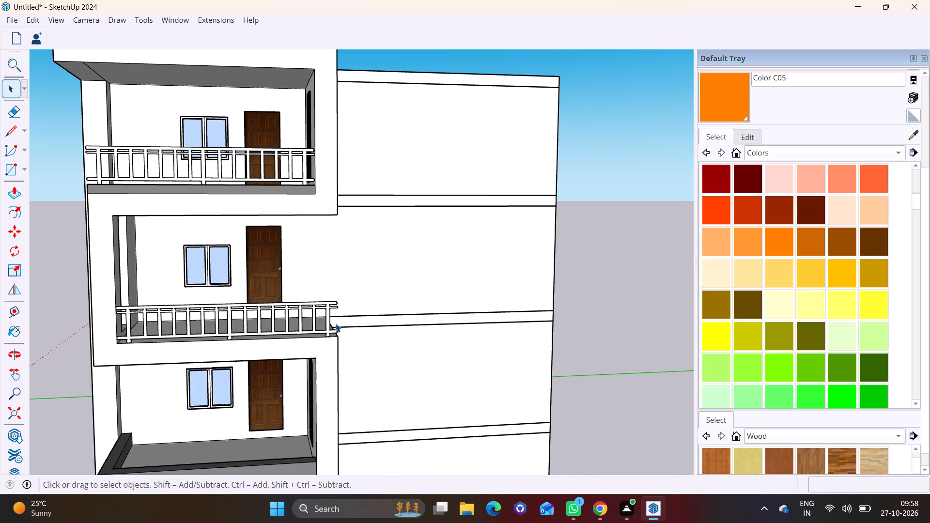
{"action": "middle_click_drag", "start_coordinate": [295, 402], "coordinate": [352, 237], "text": "shift"}
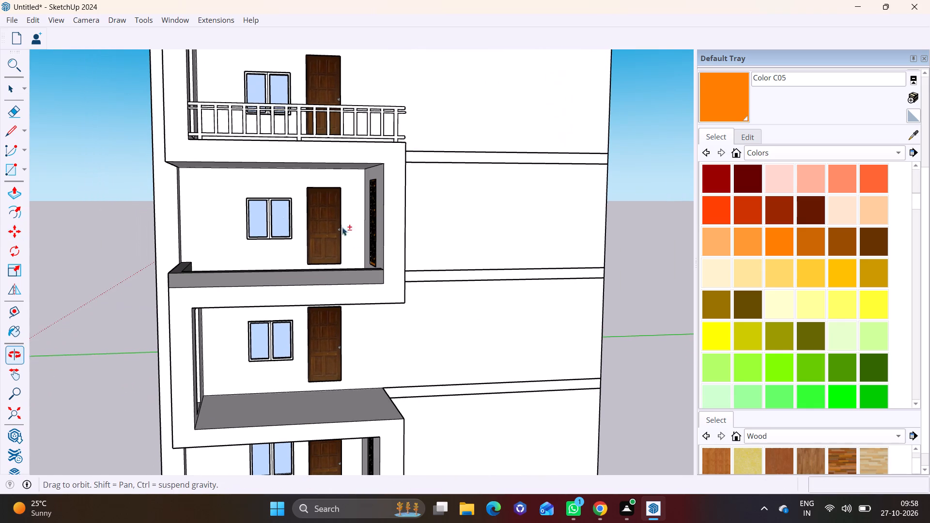
{"action": "left_click", "coordinate": [297, 135]}
{"action": "key", "text": "m"}
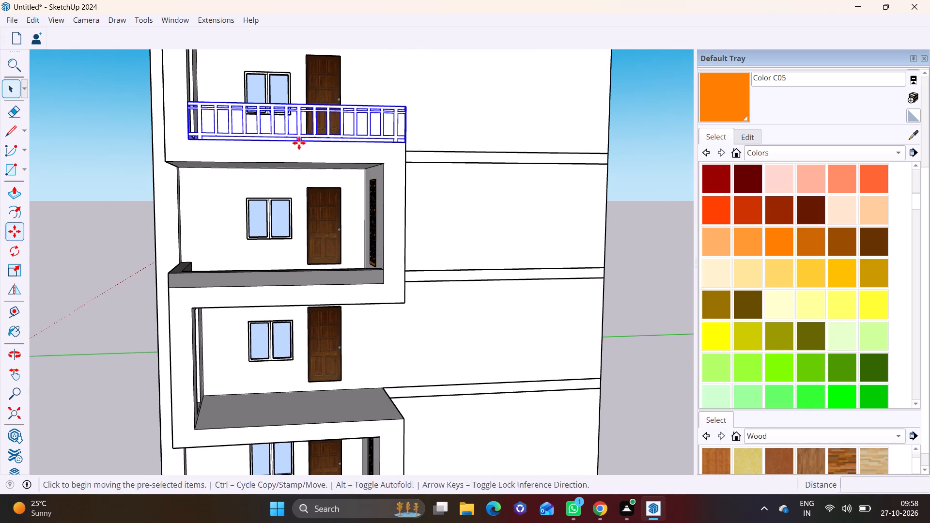
{"action": "left_click", "coordinate": [405, 108]}
{"action": "scroll", "coordinate": [367, 248], "scroll_direction": "up", "scroll_amount": 2}
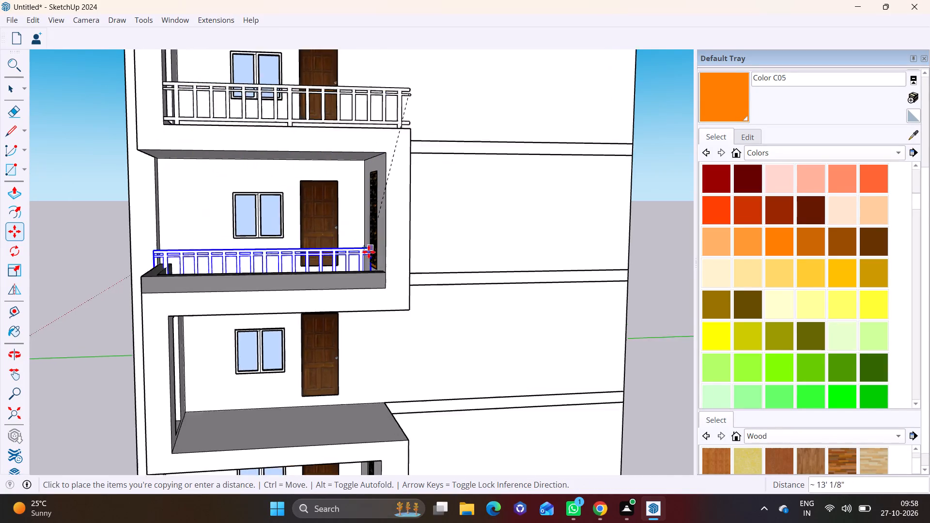
{"action": "scroll", "coordinate": [369, 252], "scroll_direction": "up", "scroll_amount": 5}
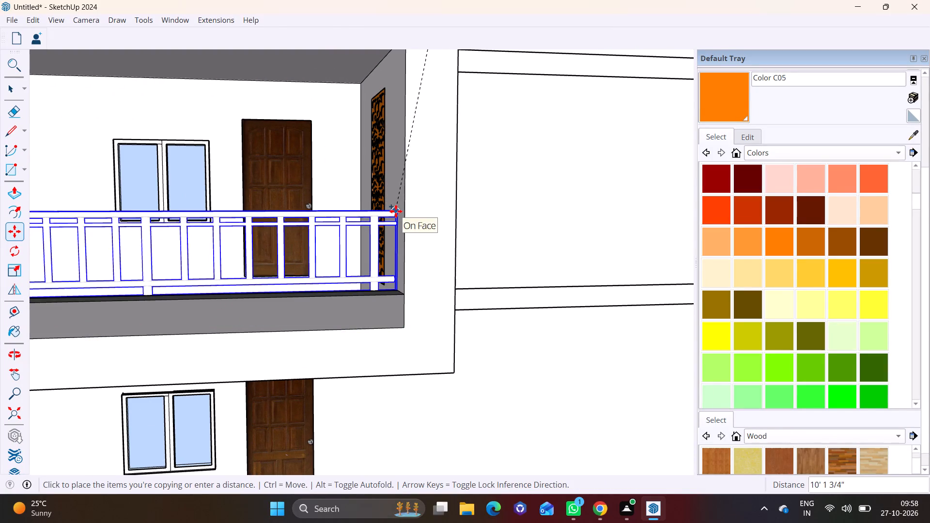
{"action": "left_click", "coordinate": [397, 213]}
{"action": "key", "text": "space"}
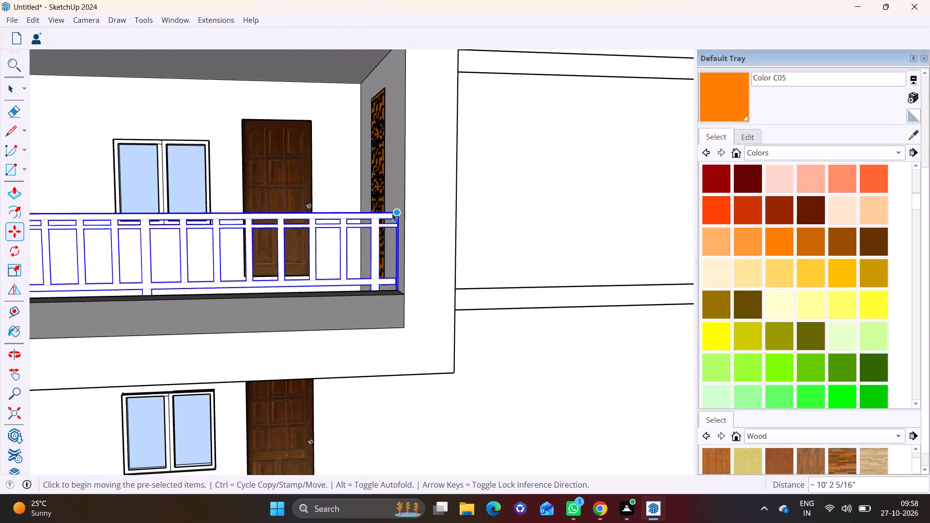
{"action": "left_click", "coordinate": [496, 230]}
Move the new railing copy by its top end corner onto the front parapet, against the end of the CNC-panel side wall.
{"action": "middle_click_drag", "start_coordinate": [400, 248], "coordinate": [385, 338]}
{"action": "scroll", "coordinate": [381, 314], "scroll_direction": "up", "scroll_amount": 3}
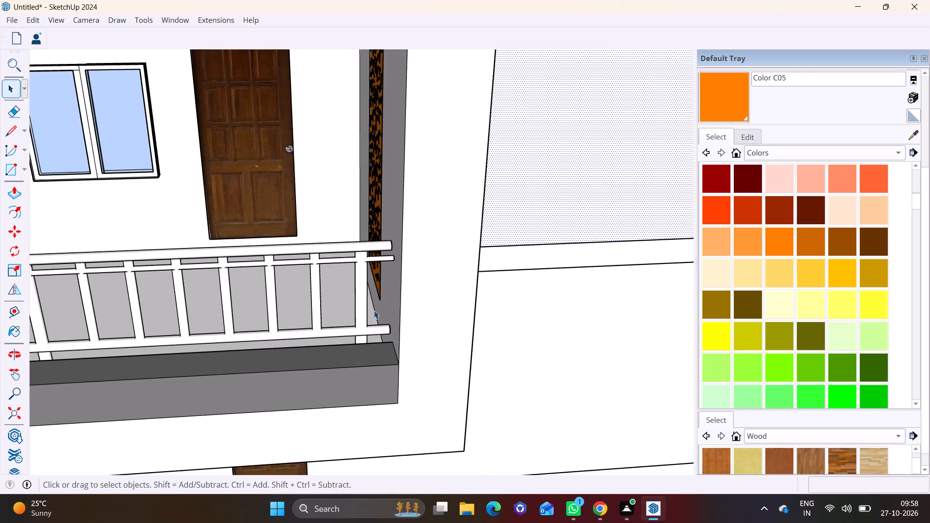
{"action": "left_click", "coordinate": [363, 301]}
{"action": "middle_click_drag", "start_coordinate": [410, 294], "coordinate": [457, 229]}
{"action": "key", "text": "m"}
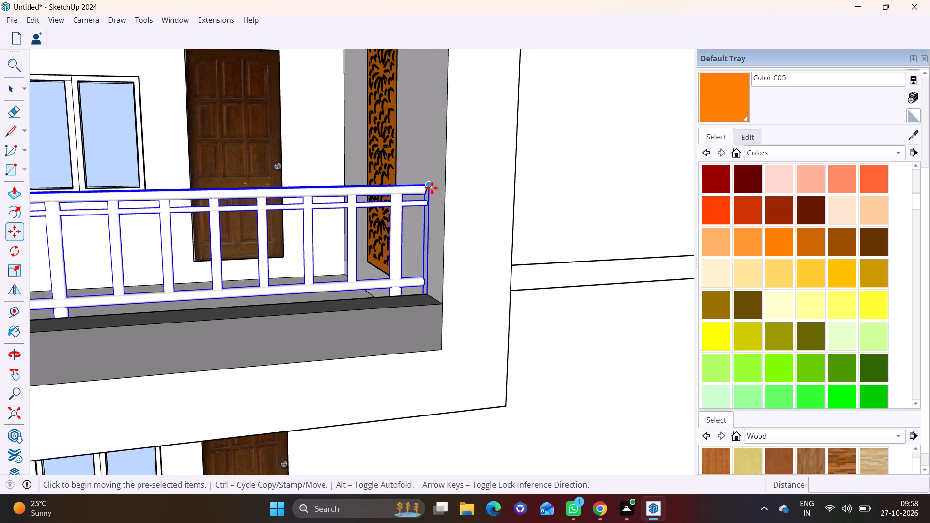
{"action": "left_click", "coordinate": [432, 188]}
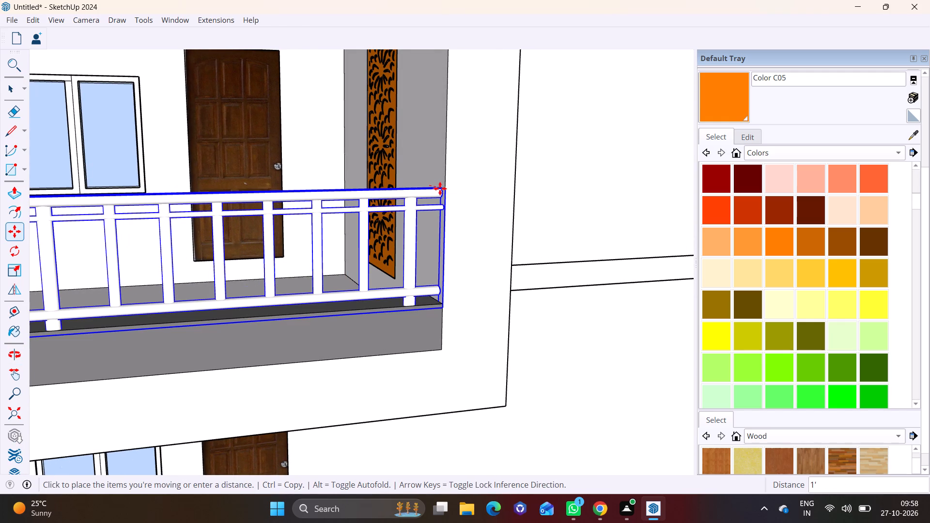
{"action": "left_click", "coordinate": [438, 187]}
{"action": "key", "text": "space"}
{"action": "left_click", "coordinate": [519, 312]}
Copy the fourth-storey railing by its top end corner about 12' 2" down to the front edge of the balcony one storey below.
{"action": "scroll", "coordinate": [519, 318], "scroll_direction": "down", "scroll_amount": 2}
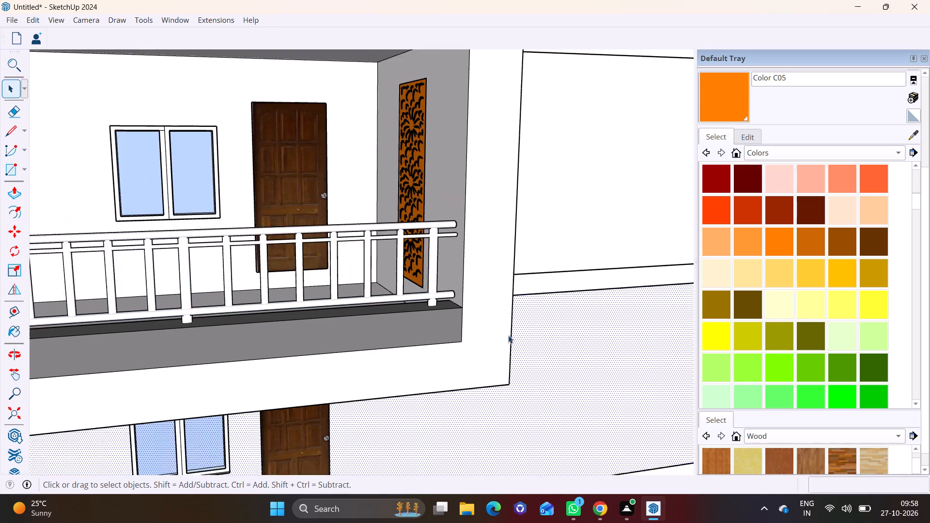
{"action": "scroll", "coordinate": [508, 335], "scroll_direction": "down", "scroll_amount": 9}
{"action": "middle_click_drag", "start_coordinate": [424, 346], "coordinate": [554, 317]}
{"action": "scroll", "coordinate": [449, 324], "scroll_direction": "down", "scroll_amount": 3}
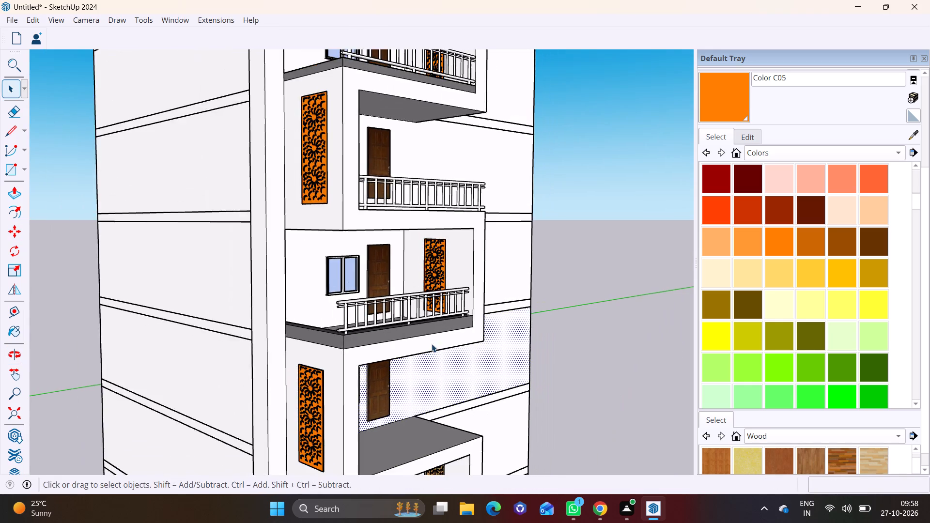
{"action": "middle_click_drag", "start_coordinate": [432, 344], "coordinate": [429, 205], "text": "shift"}
{"action": "left_click", "coordinate": [341, 174]}
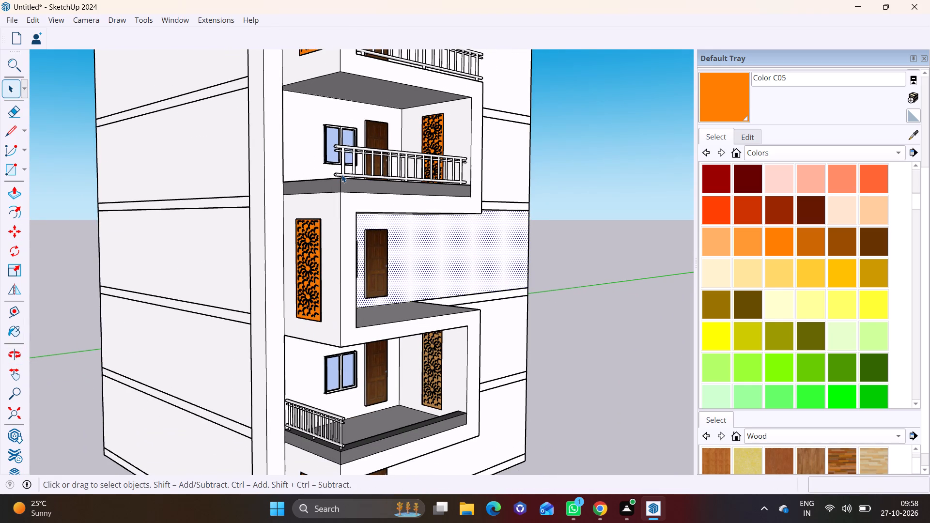
{"action": "key", "text": "m"}
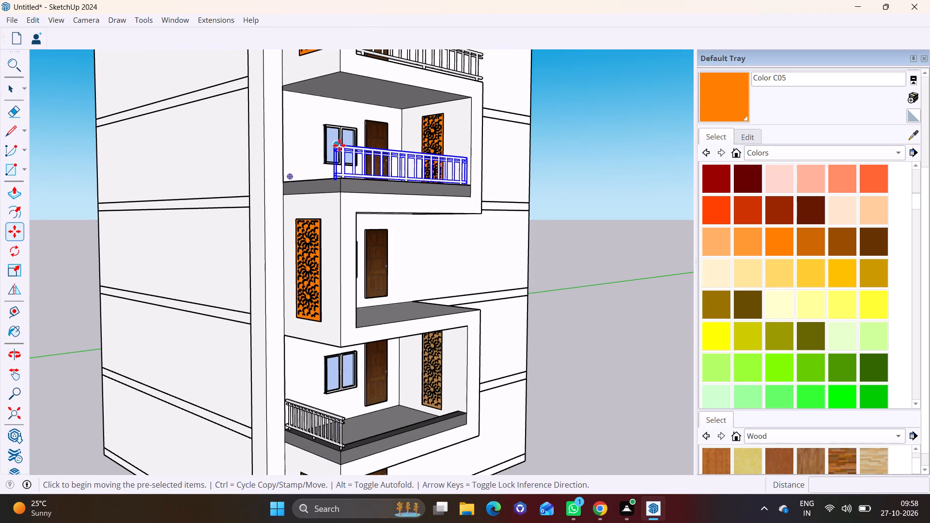
{"action": "left_click", "coordinate": [340, 145]}
{"action": "scroll", "coordinate": [362, 304], "scroll_direction": "up", "scroll_amount": 4}
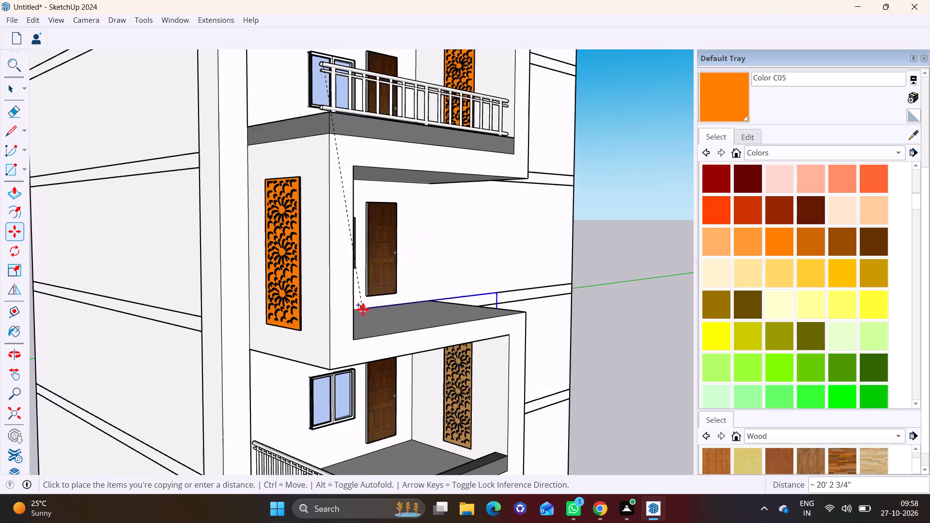
{"action": "scroll", "coordinate": [363, 309], "scroll_direction": "up", "scroll_amount": 3}
{"action": "middle_click_drag", "start_coordinate": [351, 297], "coordinate": [222, 260]}
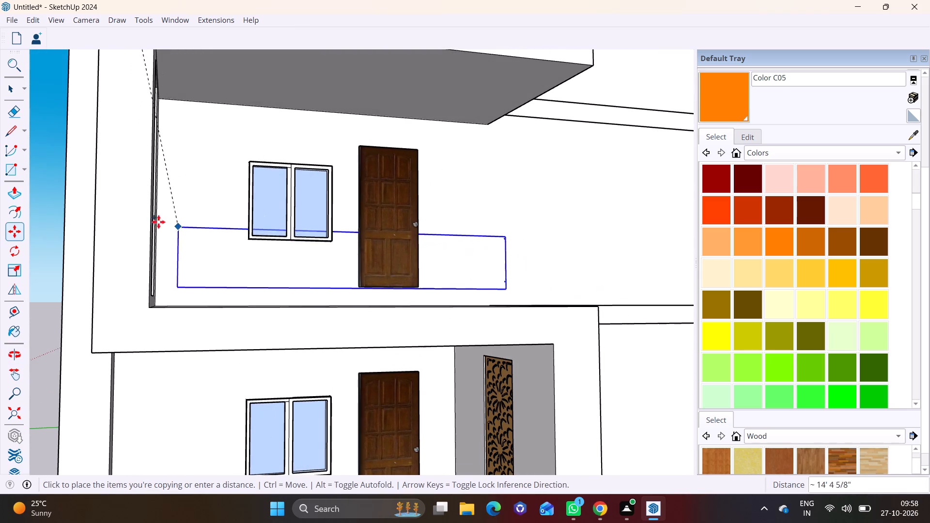
{"action": "middle_click_drag", "start_coordinate": [157, 222], "coordinate": [137, 255]}
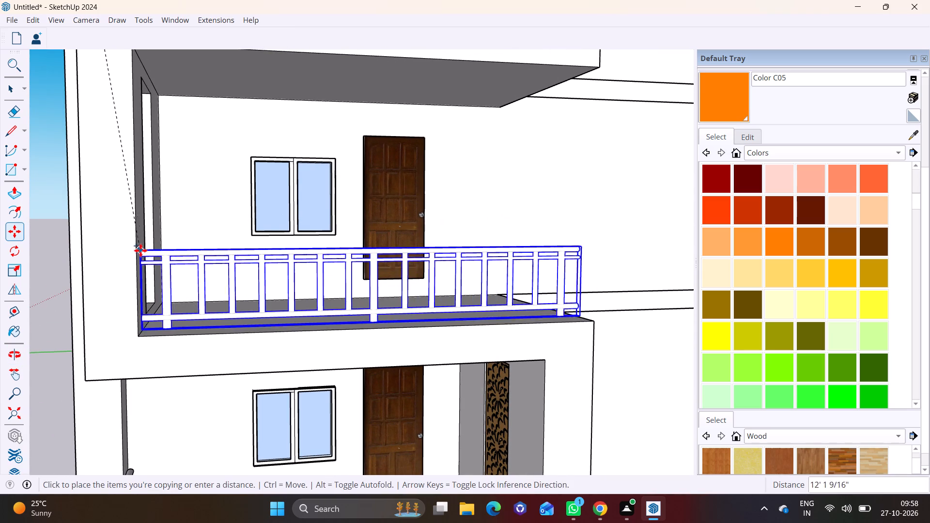
{"action": "left_click", "coordinate": [139, 250]}
{"action": "key", "text": "space"}
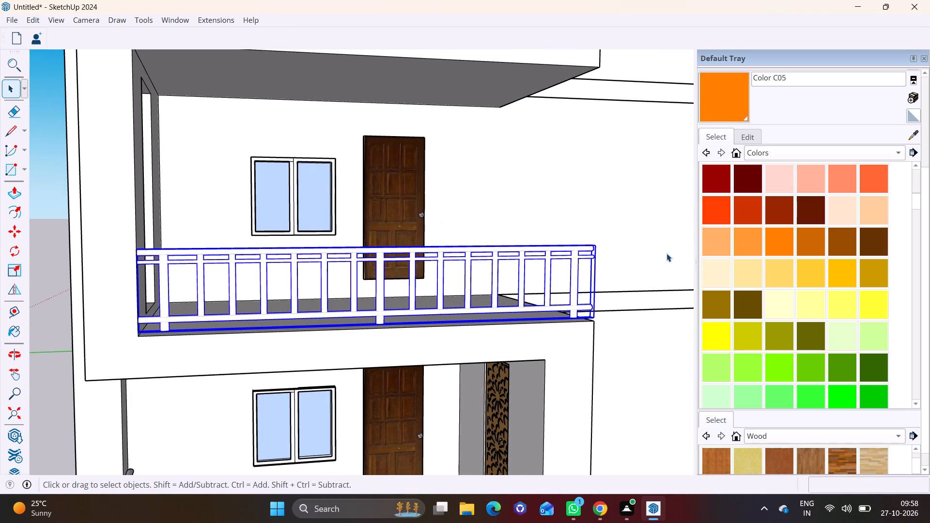
{"action": "left_click", "coordinate": [642, 255]}
Copy the third-storey railing by its top end corner down to the second-storey balcony's front parapet, against the CNC-panel side wall.
{"action": "scroll", "coordinate": [544, 323], "scroll_direction": "down", "scroll_amount": 14}
{"action": "middle_click_drag", "start_coordinate": [532, 336], "coordinate": [527, 285], "text": "shift"}
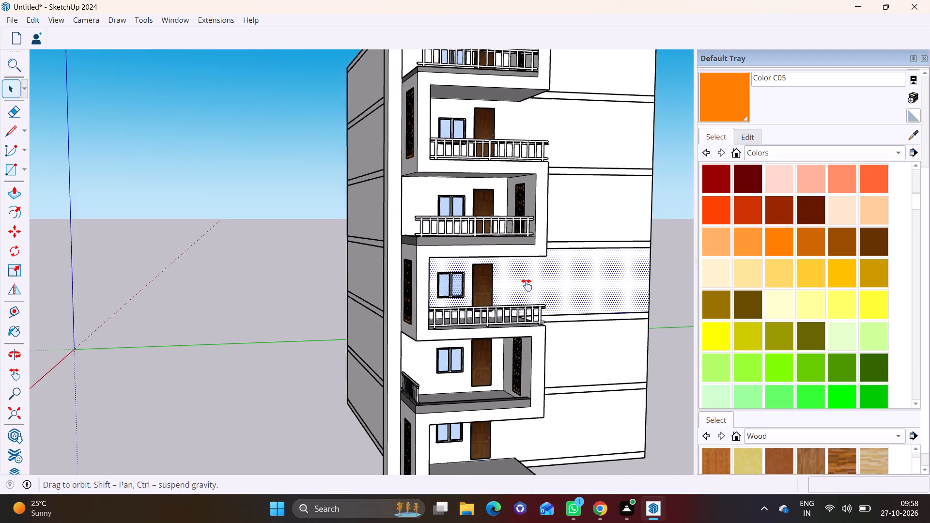
{"action": "middle_click_drag", "start_coordinate": [527, 285], "coordinate": [497, 212], "text": "shift"}
{"action": "scroll", "coordinate": [474, 201], "scroll_direction": "up", "scroll_amount": 6}
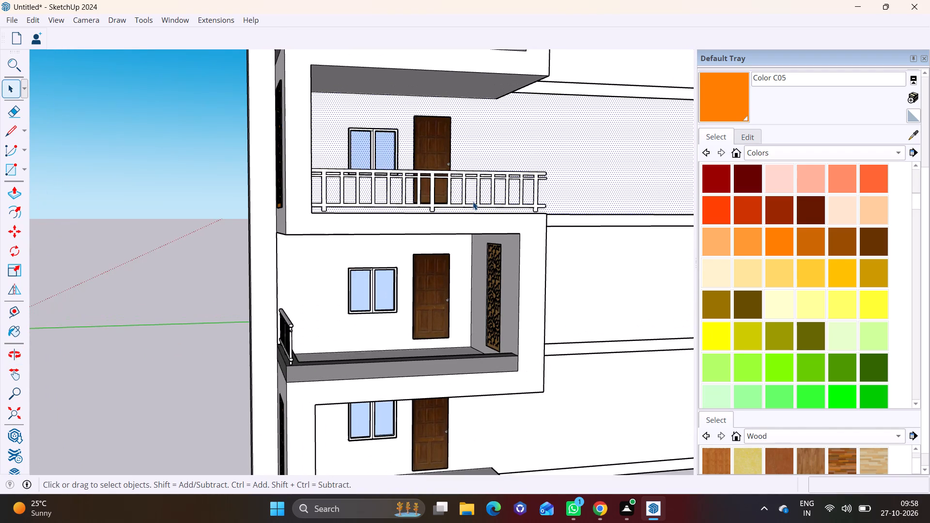
{"action": "left_click", "coordinate": [324, 187]}
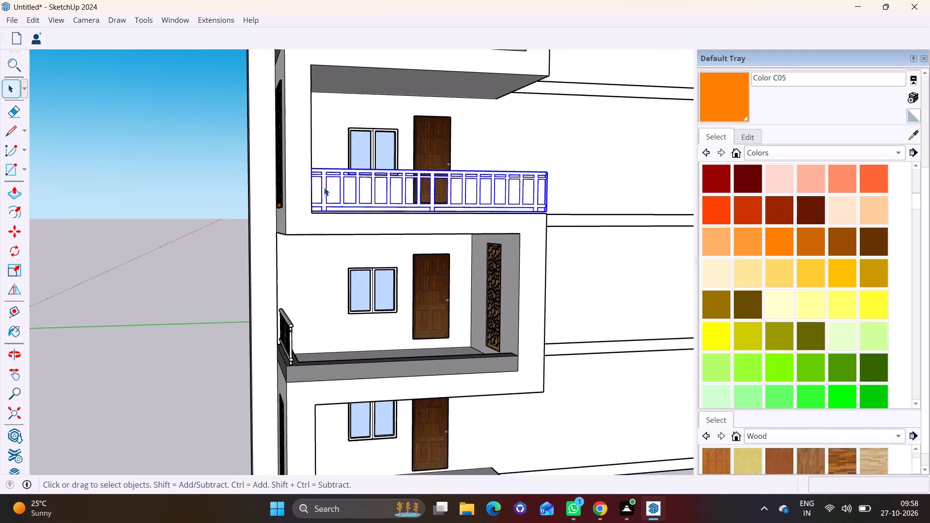
{"action": "key", "text": "m"}
{"action": "left_click", "coordinate": [548, 168]}
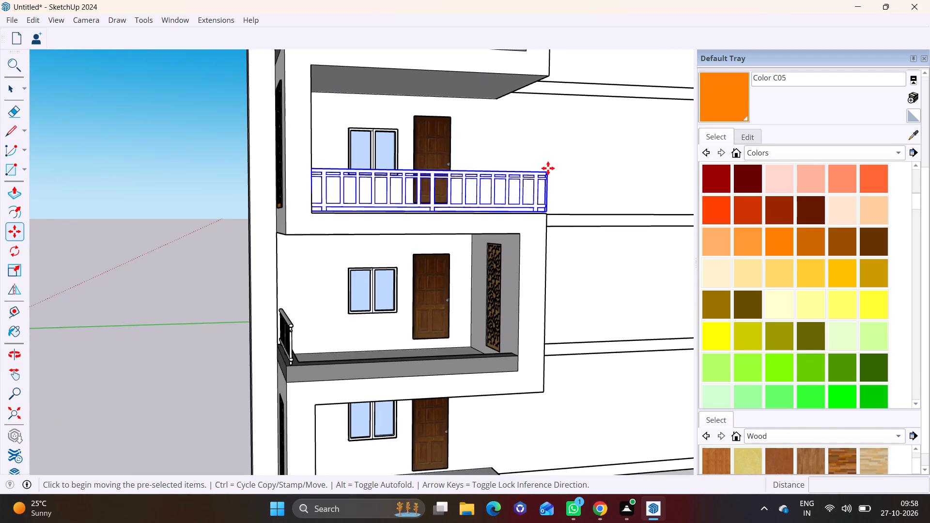
{"action": "scroll", "coordinate": [513, 320], "scroll_direction": "up", "scroll_amount": 6}
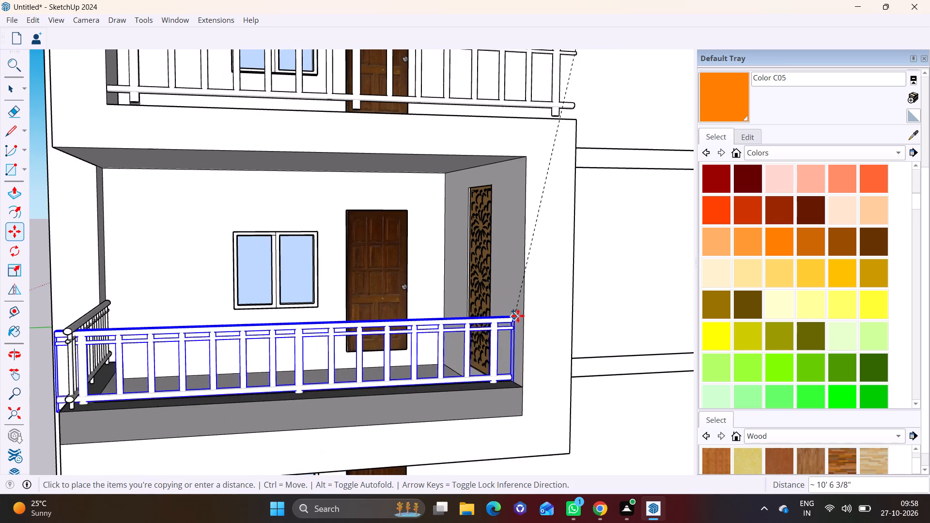
{"action": "left_click", "coordinate": [527, 313]}
{"action": "key", "text": "space"}
{"action": "left_click", "coordinate": [655, 313]}
Copy the second-storey front railing from its top end corner about 11' 9" down to the front opening edge of the lowest balcony.
{"action": "scroll", "coordinate": [516, 326], "scroll_direction": "down", "scroll_amount": 3}
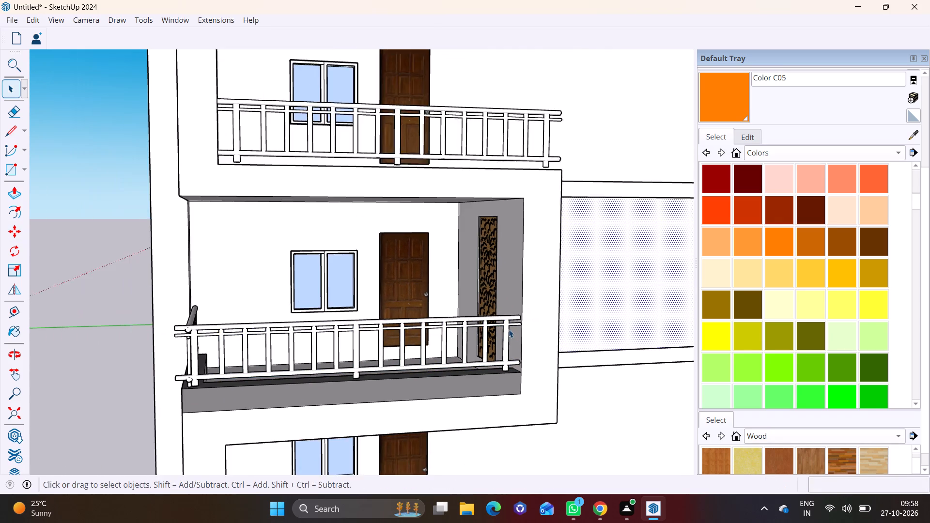
{"action": "scroll", "coordinate": [509, 329], "scroll_direction": "down", "scroll_amount": 8}
{"action": "middle_click_drag", "start_coordinate": [508, 336], "coordinate": [508, 208], "text": "shift"}
{"action": "scroll", "coordinate": [493, 221], "scroll_direction": "up", "scroll_amount": 6}
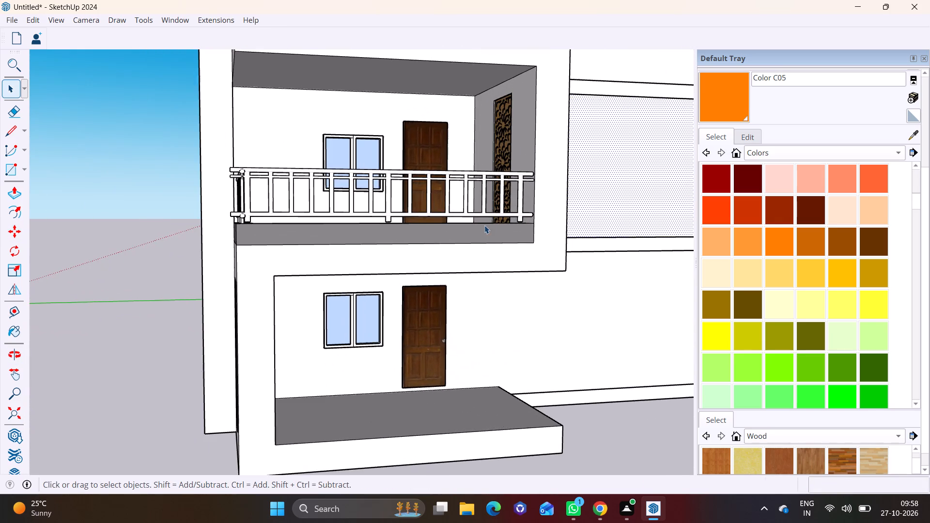
{"action": "middle_click_drag", "start_coordinate": [475, 233], "coordinate": [452, 258]}
{"action": "left_click", "coordinate": [376, 223]}
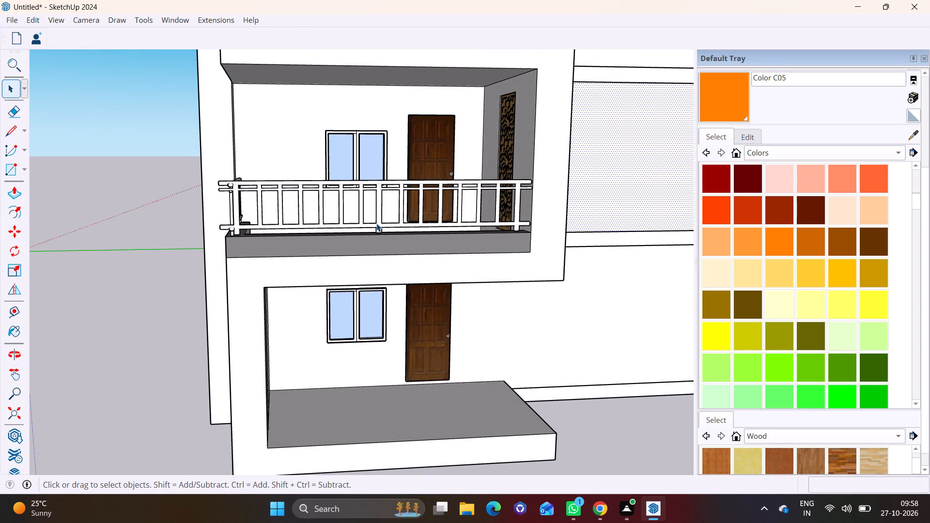
{"action": "key", "text": "m"}
{"action": "left_click", "coordinate": [217, 185]}
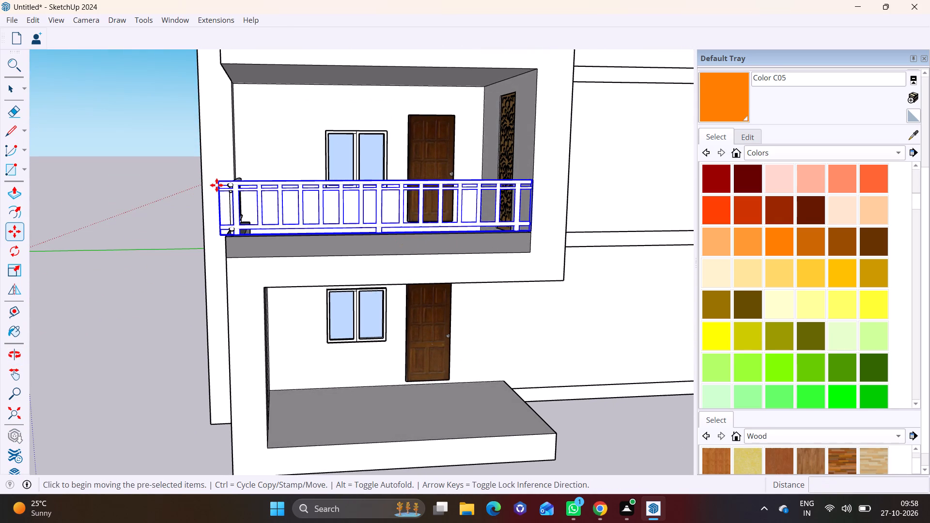
{"action": "scroll", "coordinate": [280, 404], "scroll_direction": "up", "scroll_amount": 1}
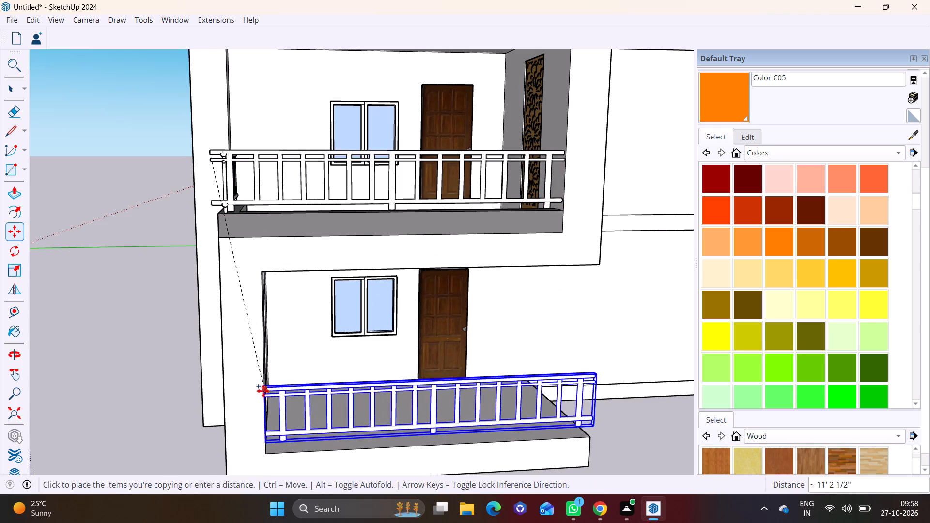
{"action": "left_click", "coordinate": [265, 401]}
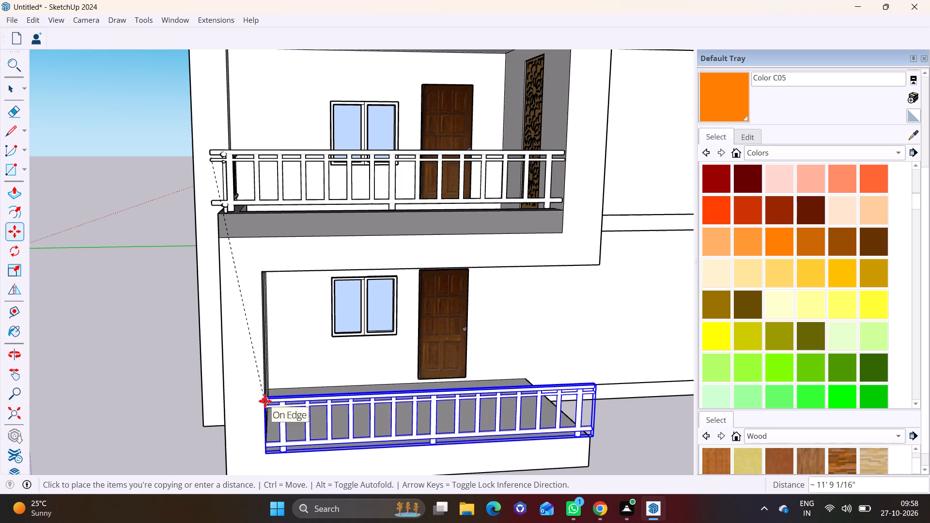
{"action": "key", "text": "space"}
{"action": "left_click", "coordinate": [645, 429]}
Copy the second-storey side railing by its top end corner about 43' 7" up to the top-storey balcony's side parapet, against the wall.
{"action": "middle_click_drag", "start_coordinate": [589, 428], "coordinate": [385, 432]}
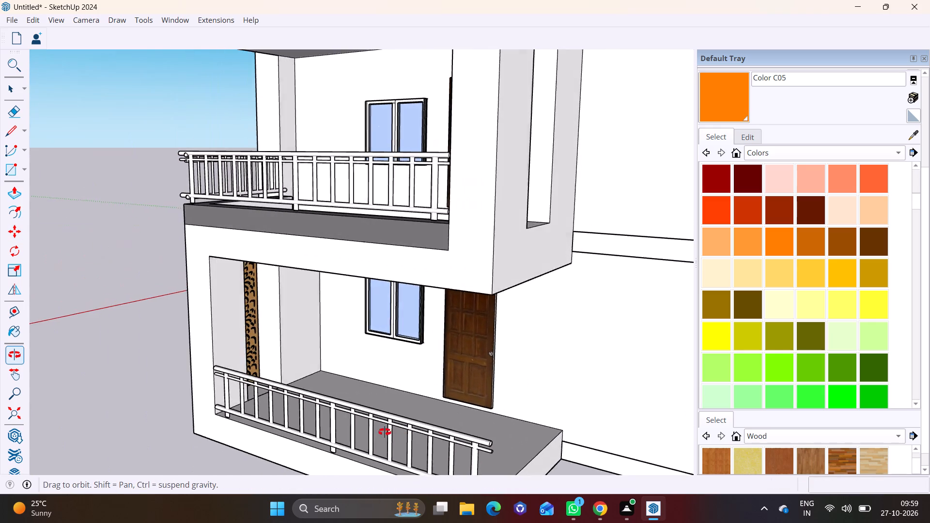
{"action": "middle_click_drag", "start_coordinate": [385, 432], "coordinate": [384, 432]}
{"action": "scroll", "coordinate": [383, 417], "scroll_direction": "down", "scroll_amount": 10}
{"action": "middle_click_drag", "start_coordinate": [392, 388], "coordinate": [632, 385]}
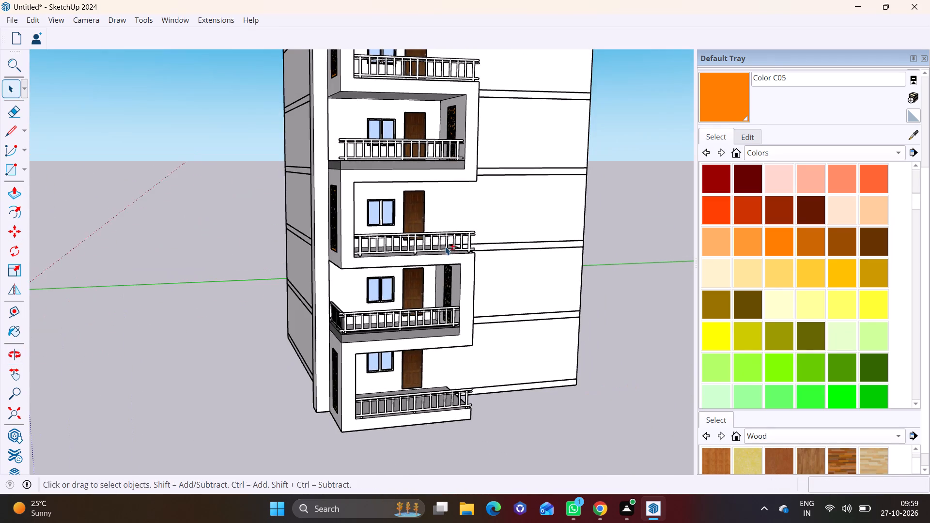
{"action": "middle_click_drag", "start_coordinate": [445, 246], "coordinate": [455, 414], "text": "shift"}
{"action": "scroll", "coordinate": [379, 292], "scroll_direction": "up", "scroll_amount": 2}
{"action": "middle_click_drag", "start_coordinate": [381, 322], "coordinate": [427, 211], "text": "shift"}
{"action": "middle_click_drag", "start_coordinate": [402, 339], "coordinate": [405, 225], "text": "shift"}
{"action": "scroll", "coordinate": [375, 314], "scroll_direction": "up", "scroll_amount": 2}
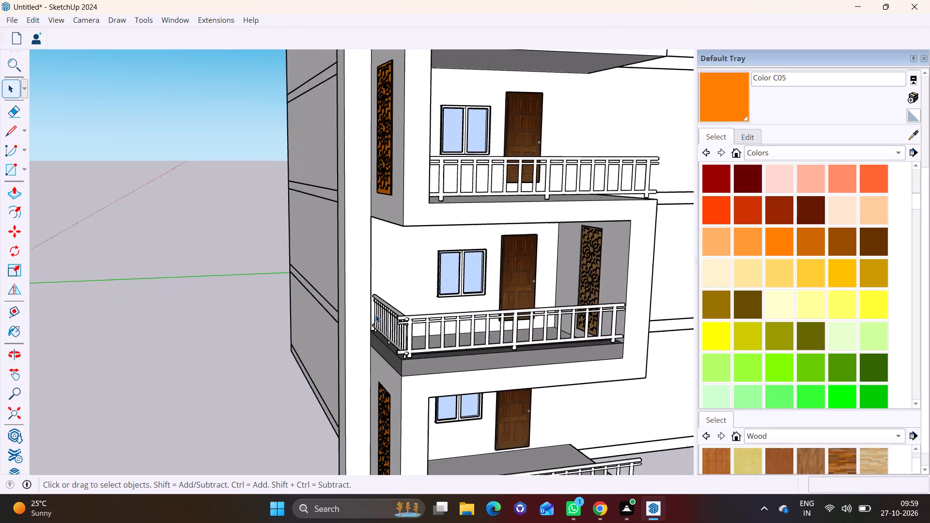
{"action": "scroll", "coordinate": [375, 314], "scroll_direction": "up", "scroll_amount": 9}
{"action": "left_click", "coordinate": [385, 286]}
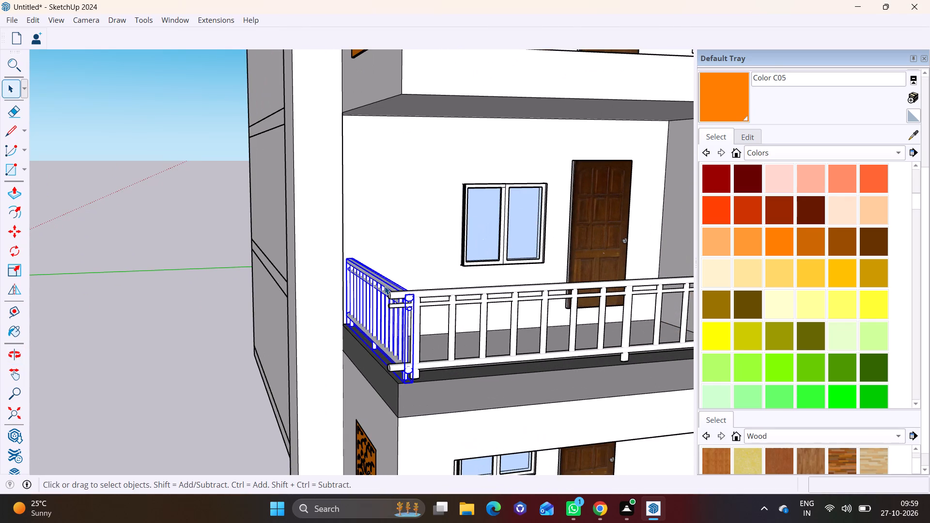
{"action": "key", "text": "m"}
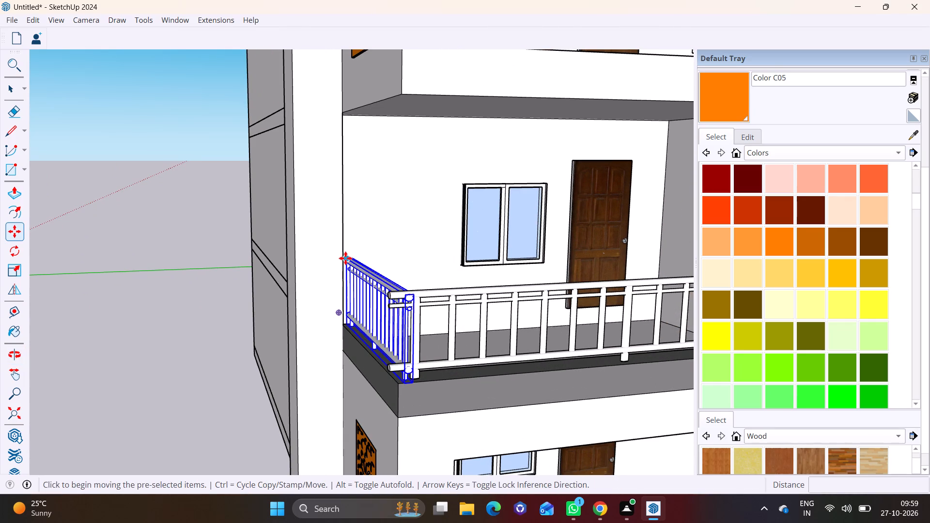
{"action": "left_click", "coordinate": [345, 258]}
{"action": "scroll", "coordinate": [320, 129], "scroll_direction": "down", "scroll_amount": 6}
{"action": "middle_click_drag", "start_coordinate": [331, 180], "coordinate": [346, 290], "text": "shift"}
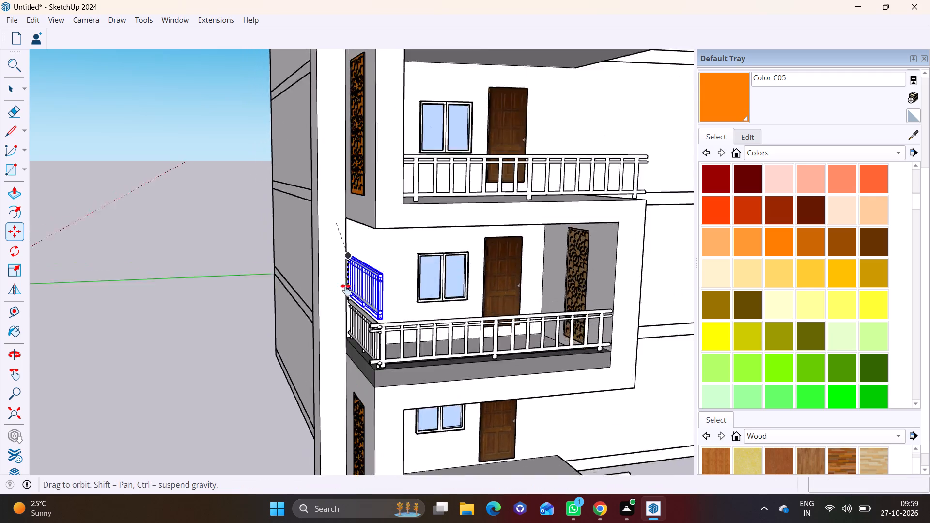
{"action": "middle_click_drag", "start_coordinate": [346, 290], "coordinate": [334, 389], "text": "shift"}
{"action": "middle_click_drag", "start_coordinate": [341, 189], "coordinate": [365, 431], "text": "shift"}
{"action": "middle_click_drag", "start_coordinate": [367, 189], "coordinate": [349, 454], "text": "shift"}
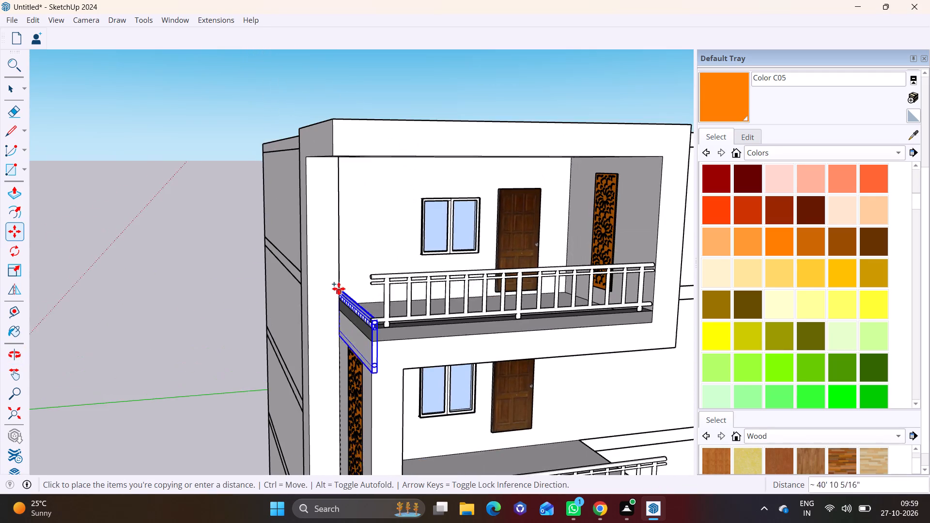
{"action": "scroll", "coordinate": [339, 289], "scroll_direction": "up", "scroll_amount": 11}
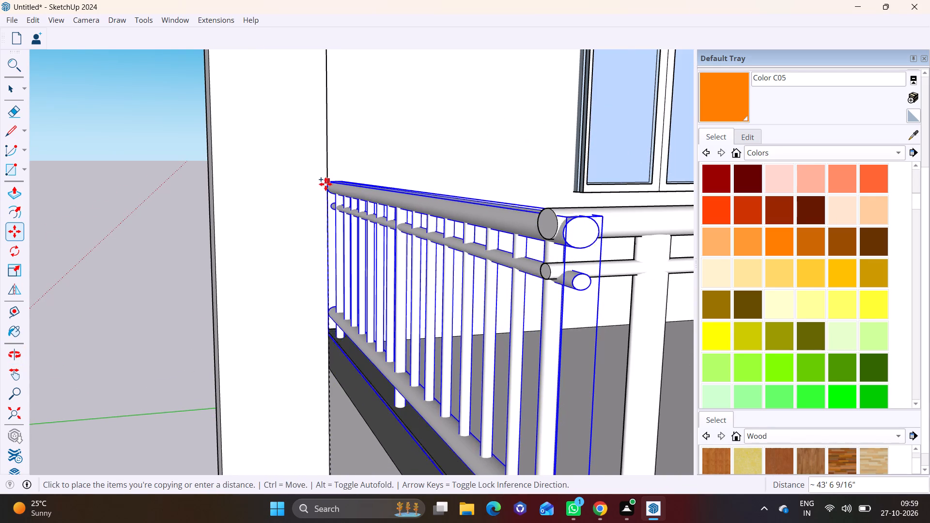
{"action": "left_click", "coordinate": [325, 186]}
Scale the top-storey side railing lengthwise to 0.94 so its outer end meets the front railing.
{"action": "middle_click_drag", "start_coordinate": [357, 245], "coordinate": [424, 199]}
{"action": "scroll", "coordinate": [451, 240], "scroll_direction": "down", "scroll_amount": 10}
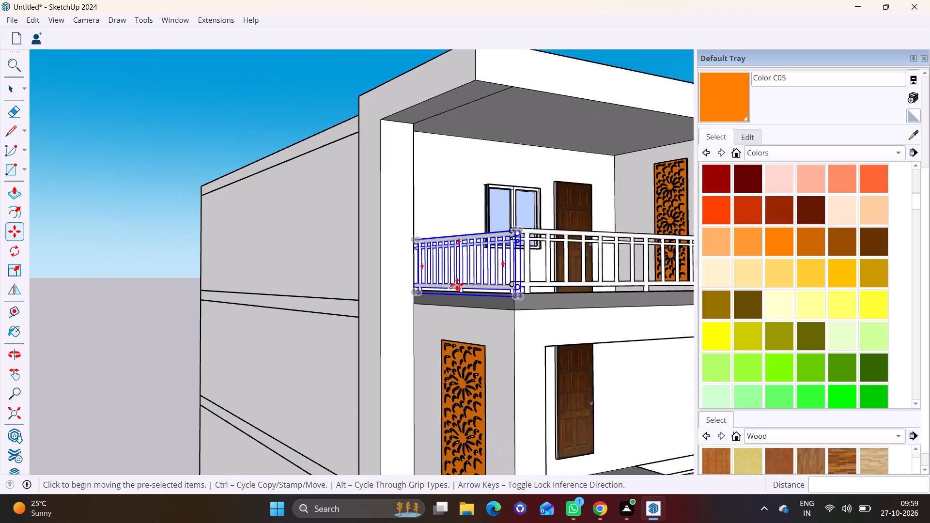
{"action": "scroll", "coordinate": [501, 238], "scroll_direction": "up", "scroll_amount": 11}
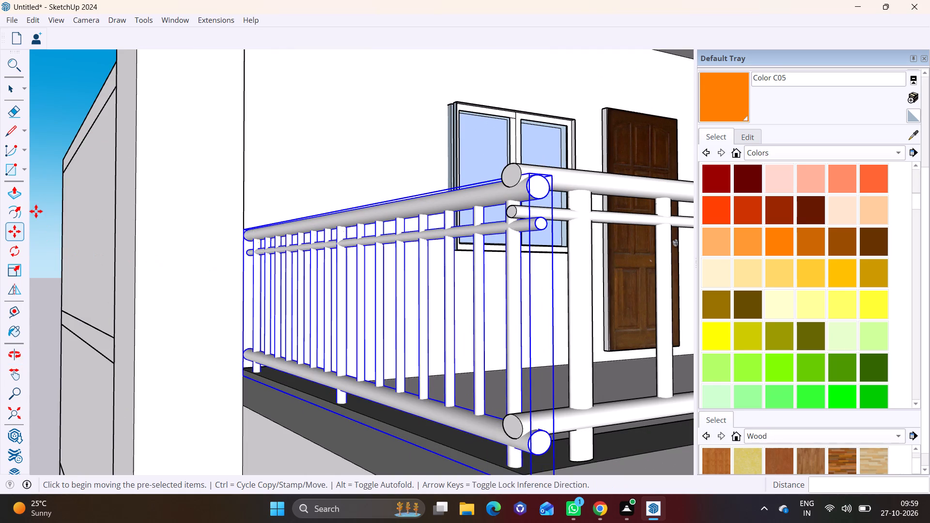
{"action": "left_click", "coordinate": [10, 264]}
{"action": "middle_click_drag", "start_coordinate": [393, 292], "coordinate": [437, 350]}
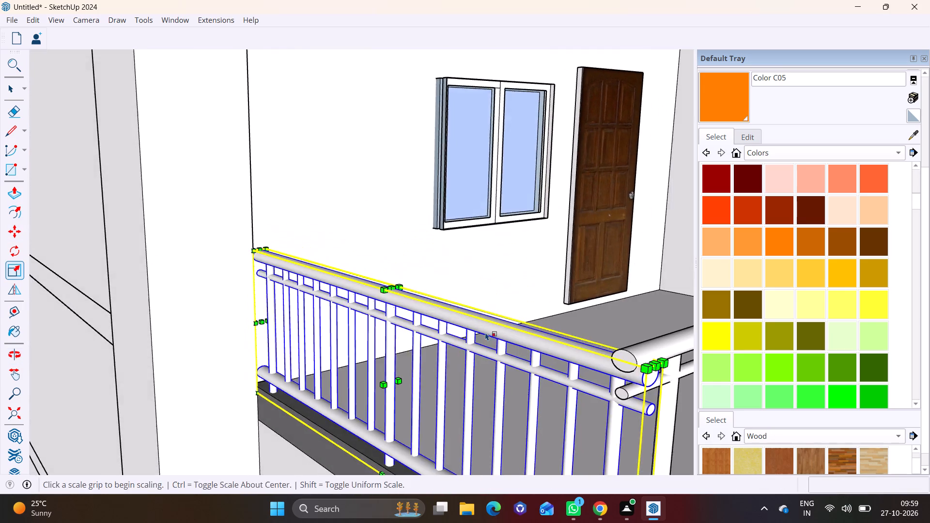
{"action": "scroll", "coordinate": [487, 332], "scroll_direction": "down", "scroll_amount": 4}
{"action": "middle_click_drag", "start_coordinate": [508, 332], "coordinate": [371, 193]}
{"action": "scroll", "coordinate": [453, 243], "scroll_direction": "up", "scroll_amount": 3}
{"action": "scroll", "coordinate": [420, 308], "scroll_direction": "down", "scroll_amount": 4}
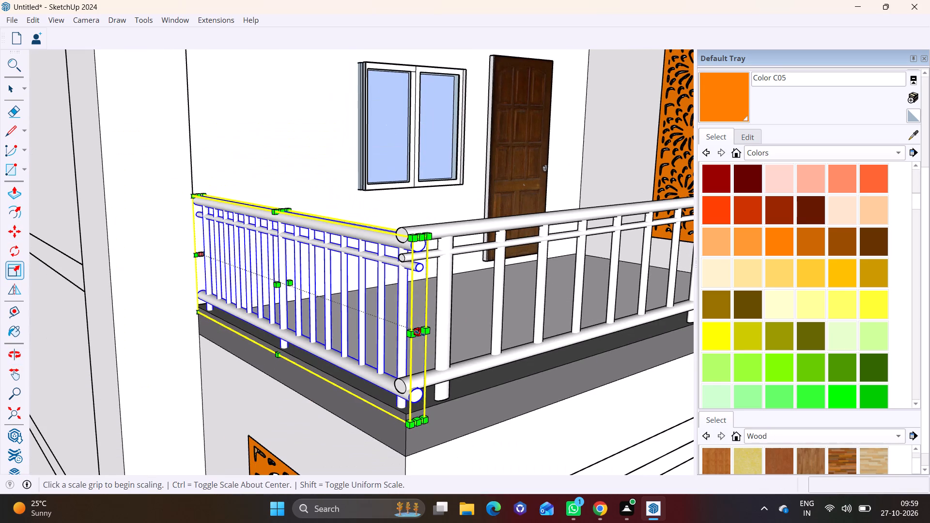
{"action": "left_click", "coordinate": [419, 333]}
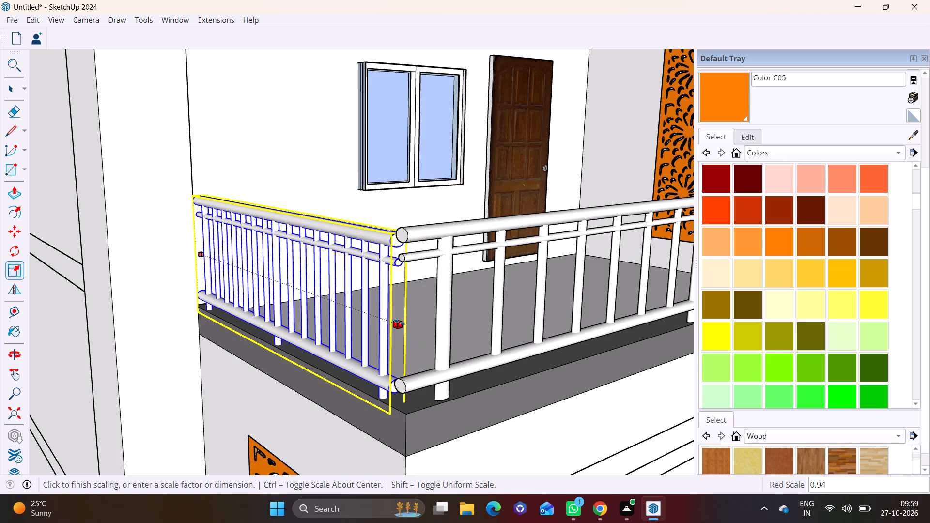
{"action": "left_click", "coordinate": [399, 322]}
{"action": "scroll", "coordinate": [325, 296], "scroll_direction": "down", "scroll_amount": 3}
{"action": "key", "text": "space"}
{"action": "left_click", "coordinate": [319, 208]}
Copy the top-storey side railing by its top end corner 21' 7" down to the fourth-storey balcony's side parapet, against the wall.
{"action": "scroll", "coordinate": [370, 262], "scroll_direction": "down", "scroll_amount": 7}
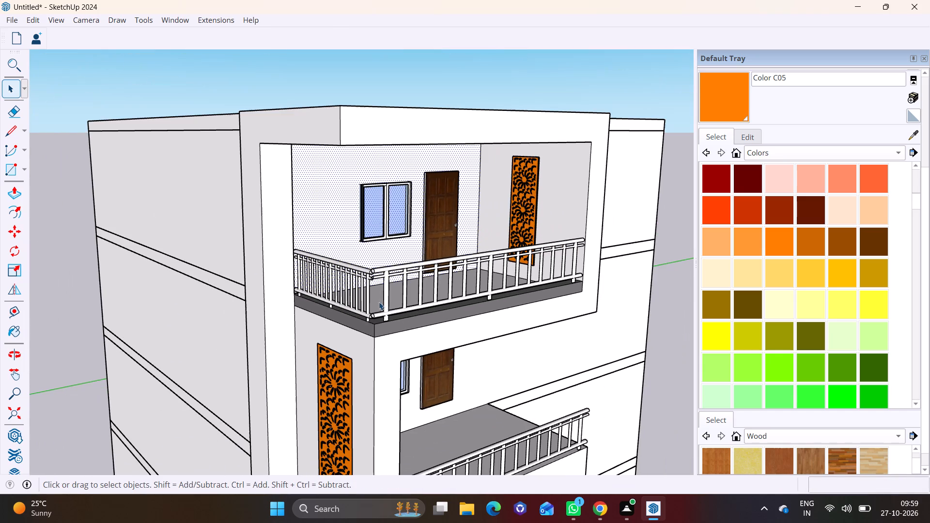
{"action": "middle_click_drag", "start_coordinate": [403, 224], "coordinate": [405, 197], "text": "shift"}
{"action": "middle_click_drag", "start_coordinate": [361, 312], "coordinate": [376, 197], "text": "shift"}
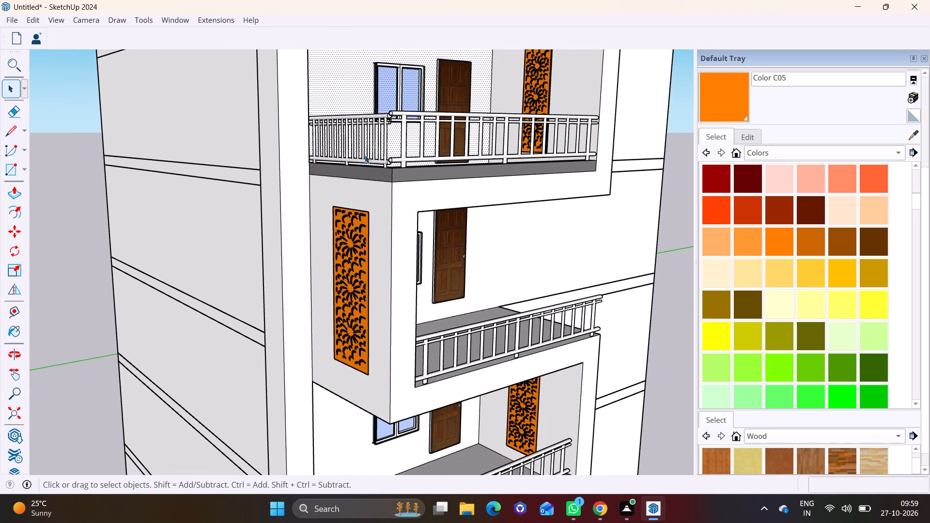
{"action": "left_click", "coordinate": [363, 142]}
{"action": "key", "text": "m"}
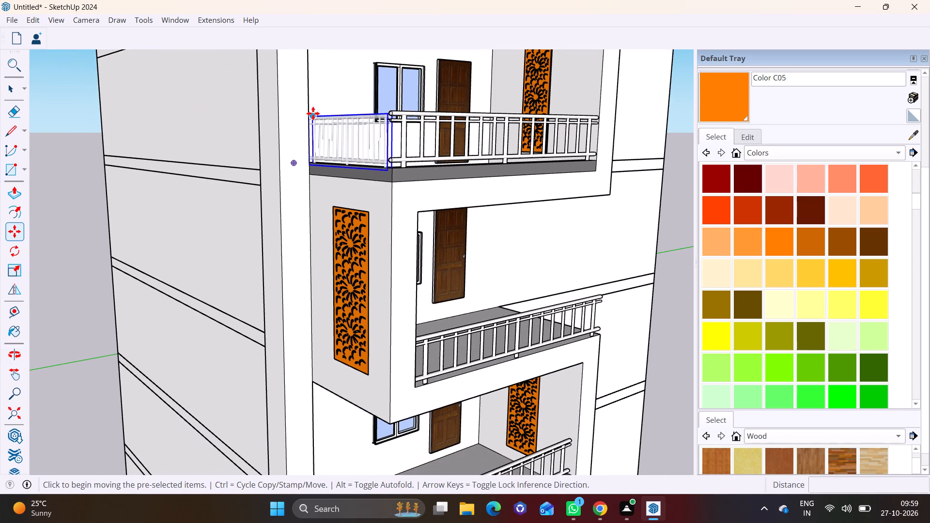
{"action": "left_click", "coordinate": [310, 115]}
{"action": "middle_click_drag", "start_coordinate": [375, 369], "coordinate": [391, 221], "text": "shift"}
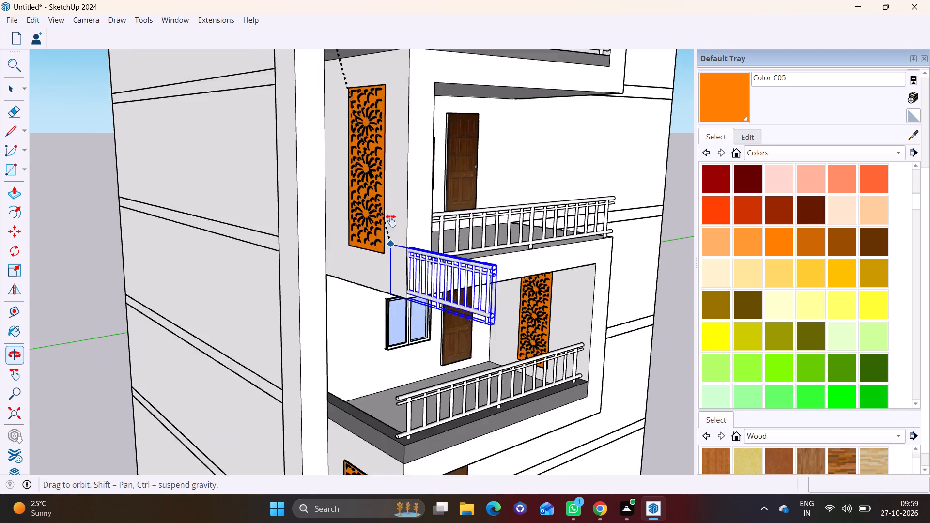
{"action": "middle_click_drag", "start_coordinate": [391, 221], "coordinate": [391, 162], "text": "shift"}
{"action": "scroll", "coordinate": [352, 273], "scroll_direction": "up", "scroll_amount": 5}
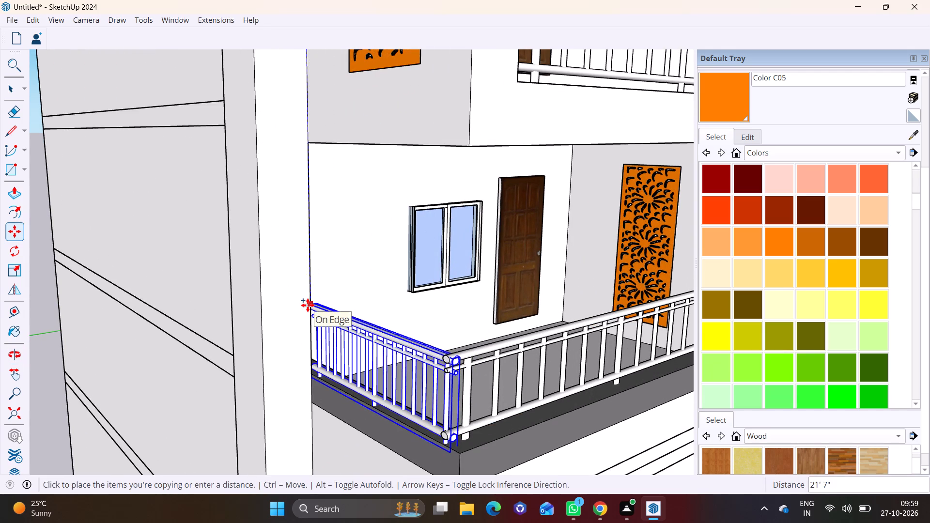
{"action": "left_click", "coordinate": [308, 302]}
Copy the fourth-storey side railing from its top end corner about 38' 4" down to the lowest balcony's open side opposite the CNC panel.
{"action": "scroll", "coordinate": [315, 311], "scroll_direction": "down", "scroll_amount": 5}
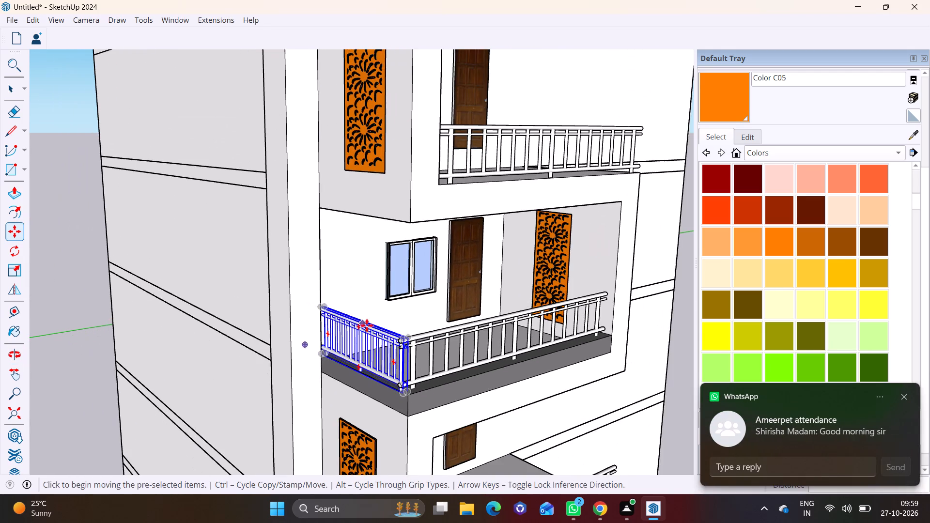
{"action": "middle_click_drag", "start_coordinate": [370, 326], "coordinate": [374, 176], "text": "shift"}
{"action": "left_click", "coordinate": [328, 169]}
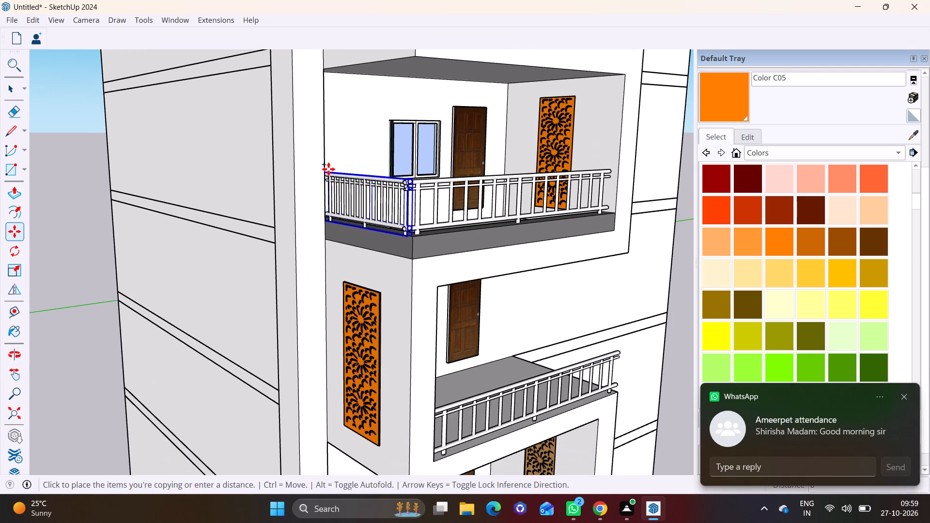
{"action": "middle_click_drag", "start_coordinate": [320, 360], "coordinate": [357, 148], "text": "shift"}
{"action": "middle_click_drag", "start_coordinate": [378, 320], "coordinate": [360, 143]}
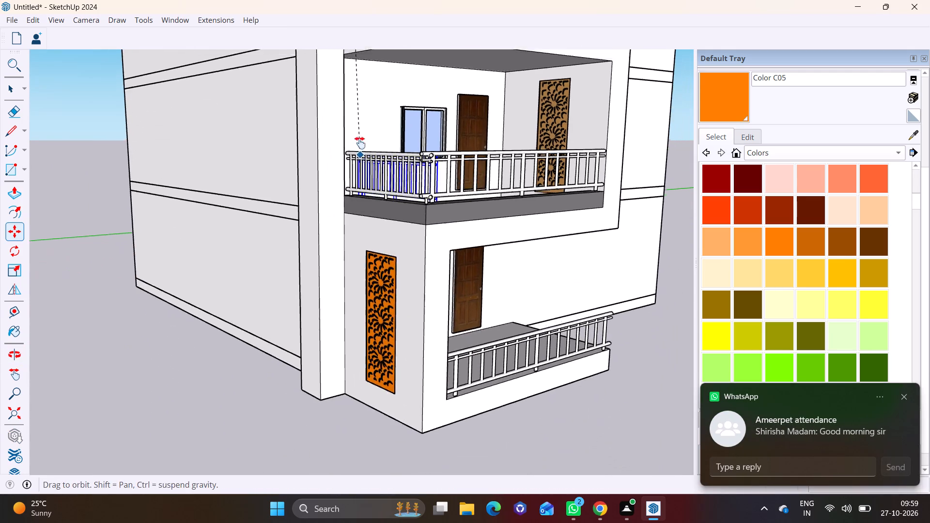
{"action": "middle_click_drag", "start_coordinate": [360, 143], "coordinate": [360, 142]}
{"action": "middle_click_drag", "start_coordinate": [555, 257], "coordinate": [325, 226]}
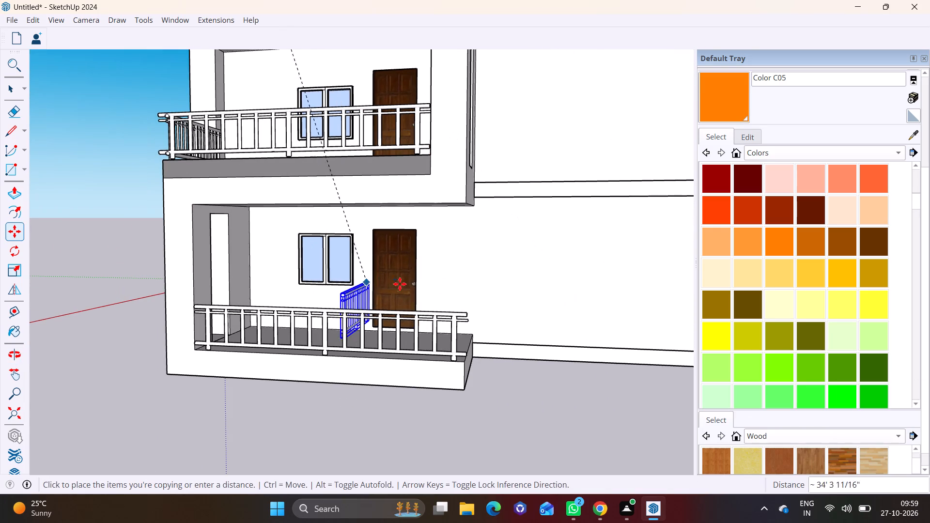
{"action": "left_click", "coordinate": [469, 302]}
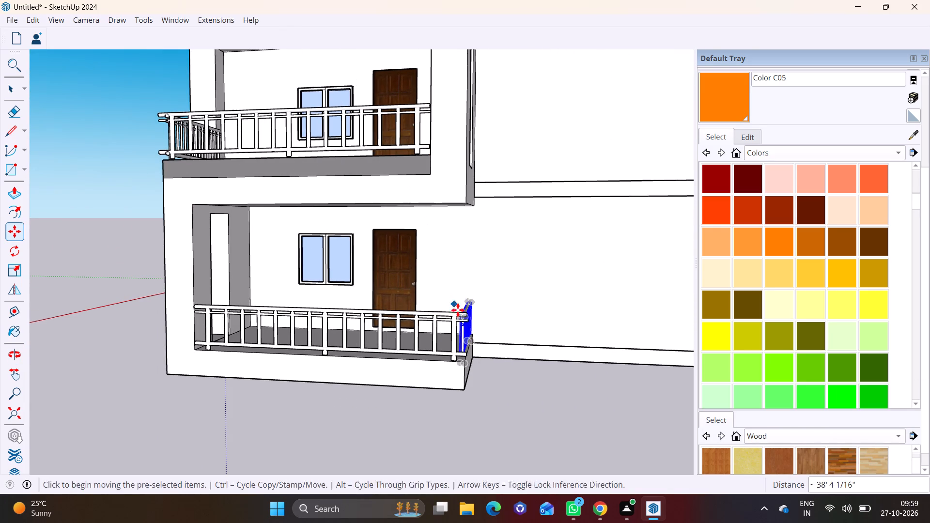
{"action": "key", "text": "space"}
Scale the lowest balcony's side railing lengthwise from its outer end so it extends to the front railing.
{"action": "left_click_drag", "start_coordinate": [527, 409], "coordinate": [528, 401]}
{"action": "middle_click_drag", "start_coordinate": [495, 366], "coordinate": [296, 348]}
{"action": "scroll", "coordinate": [290, 312], "scroll_direction": "up", "scroll_amount": 6}
{"action": "middle_click_drag", "start_coordinate": [302, 315], "coordinate": [366, 315], "text": "shift"}
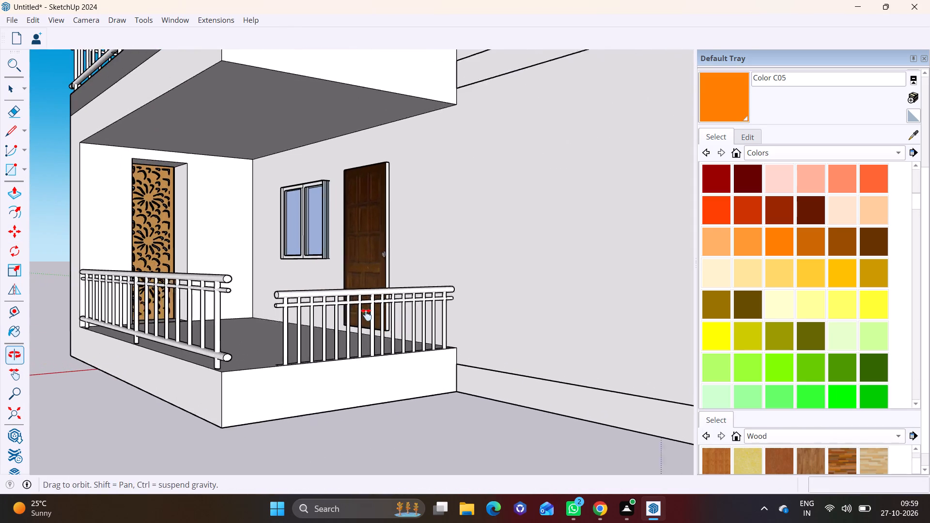
{"action": "middle_click_drag", "start_coordinate": [366, 315], "coordinate": [409, 315], "text": "shift"}
{"action": "left_click", "coordinate": [395, 320]}
{"action": "key", "text": "m"}
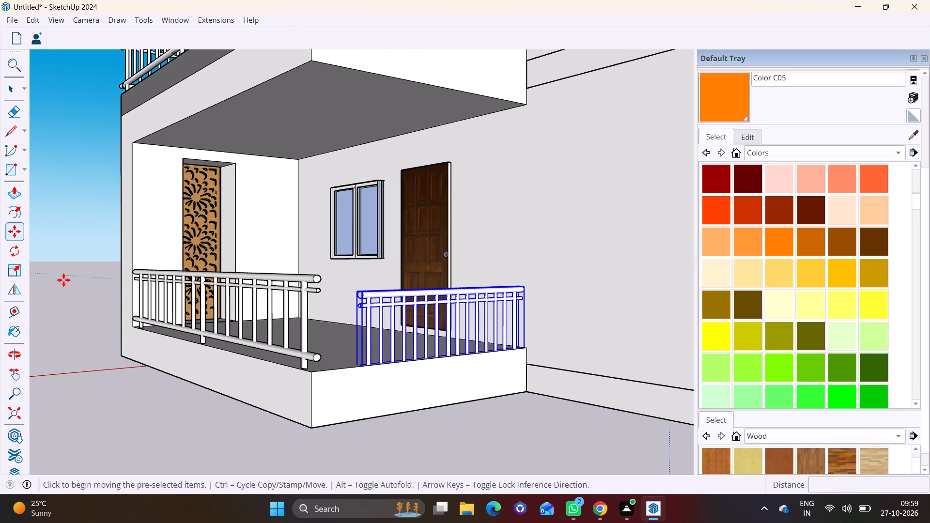
{"action": "left_click", "coordinate": [18, 273]}
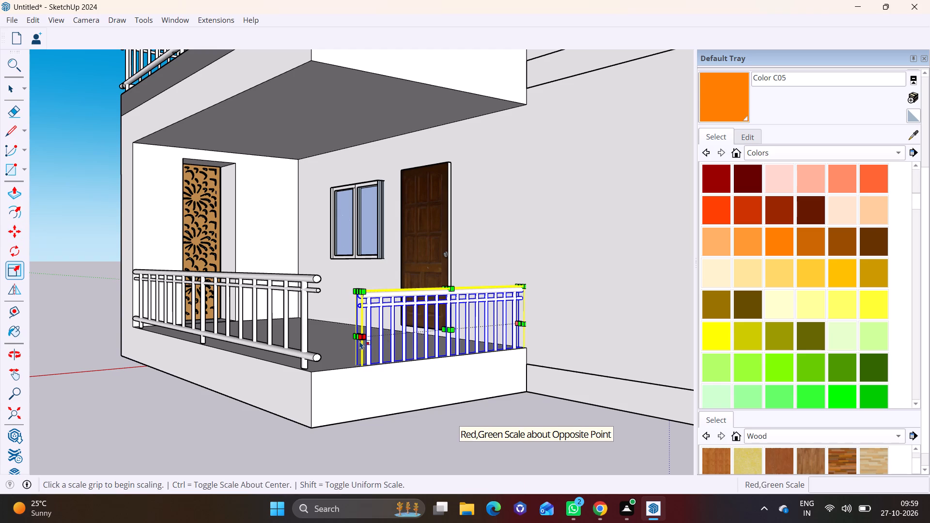
{"action": "left_click", "coordinate": [351, 344]}
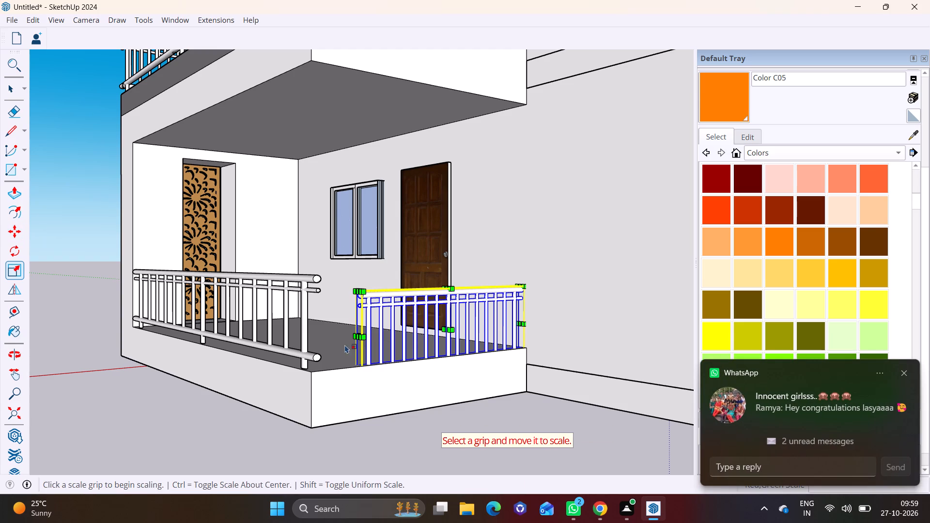
{"action": "left_click", "coordinate": [356, 338]}
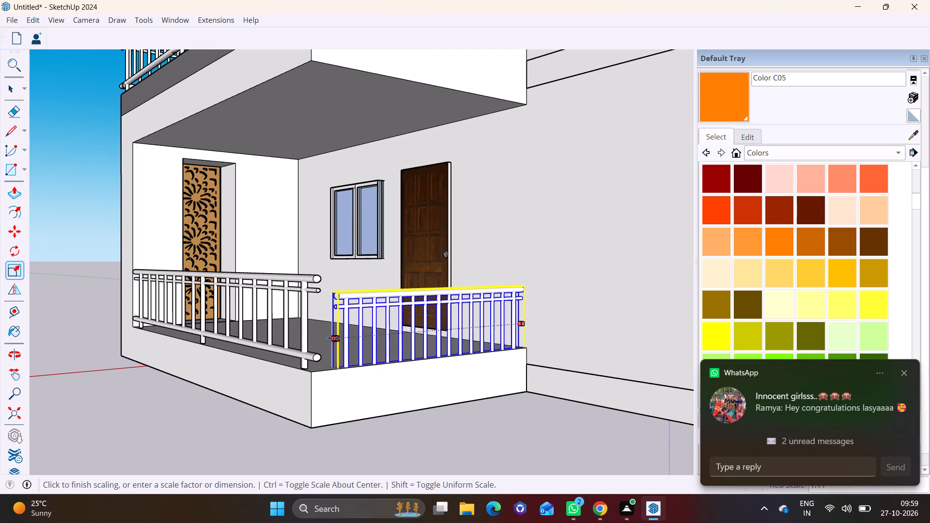
{"action": "left_click", "coordinate": [325, 338]}
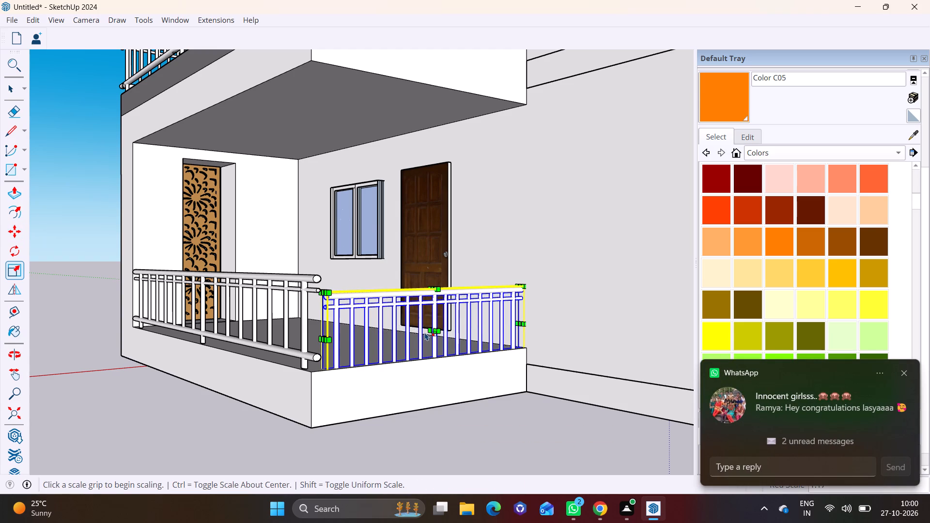
Move the lengthened side railing by its top outer corner to meet the end of the lowest balcony's front railing.
{"action": "scroll", "coordinate": [413, 276], "scroll_direction": "up", "scroll_amount": 2}
{"action": "key", "text": "m"}
{"action": "left_click", "coordinate": [295, 304]}
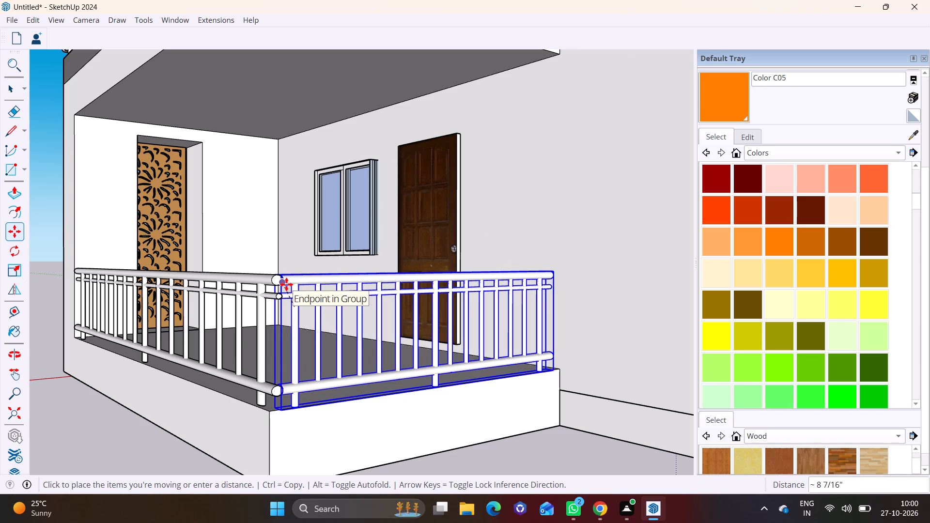
{"action": "left_click", "coordinate": [287, 283]}
Copy the lowest side railing by its top outer corner about 21' 6" up to the third-storey balcony, meeting its front railing's end.
{"action": "left_click", "coordinate": [283, 276]}
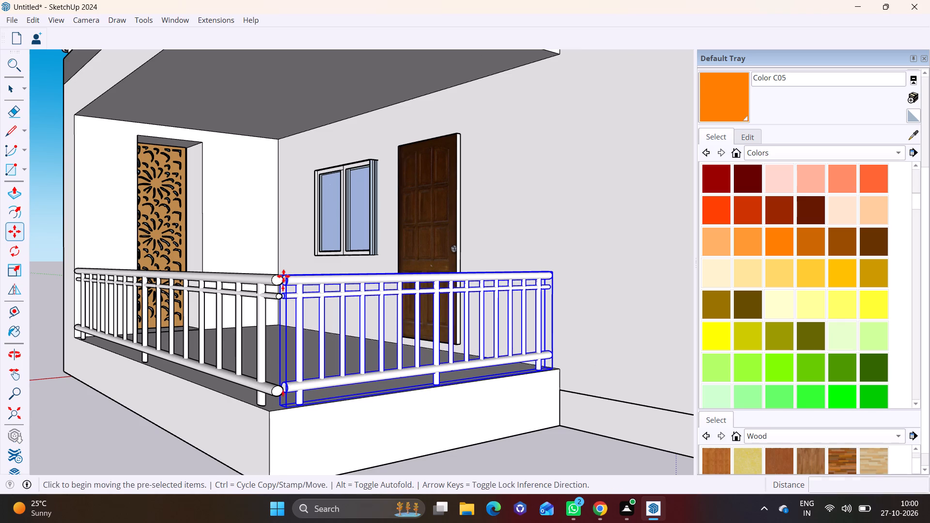
{"action": "scroll", "coordinate": [315, 223], "scroll_direction": "down", "scroll_amount": 3}
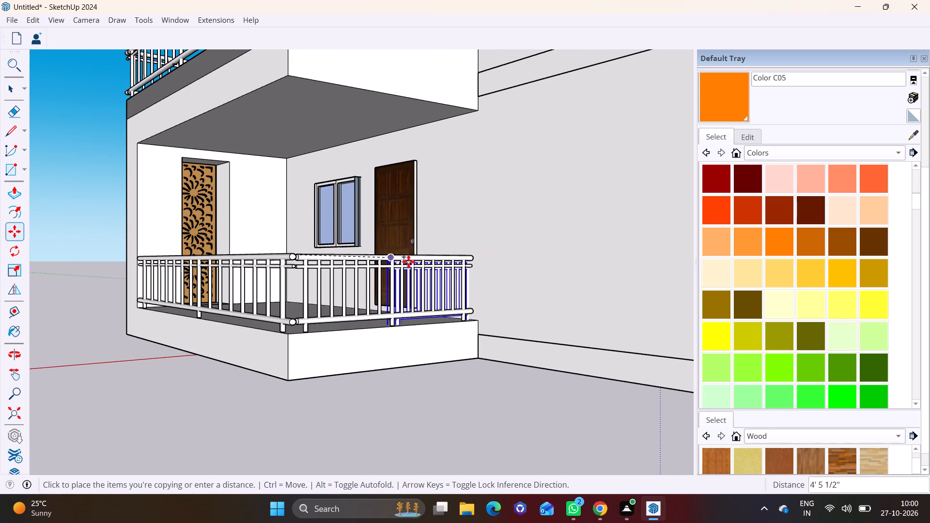
{"action": "scroll", "coordinate": [415, 259], "scroll_direction": "down", "scroll_amount": 4}
{"action": "middle_click_drag", "start_coordinate": [412, 279], "coordinate": [371, 387], "text": "shift"}
{"action": "middle_click_drag", "start_coordinate": [340, 178], "coordinate": [432, 402], "text": "shift"}
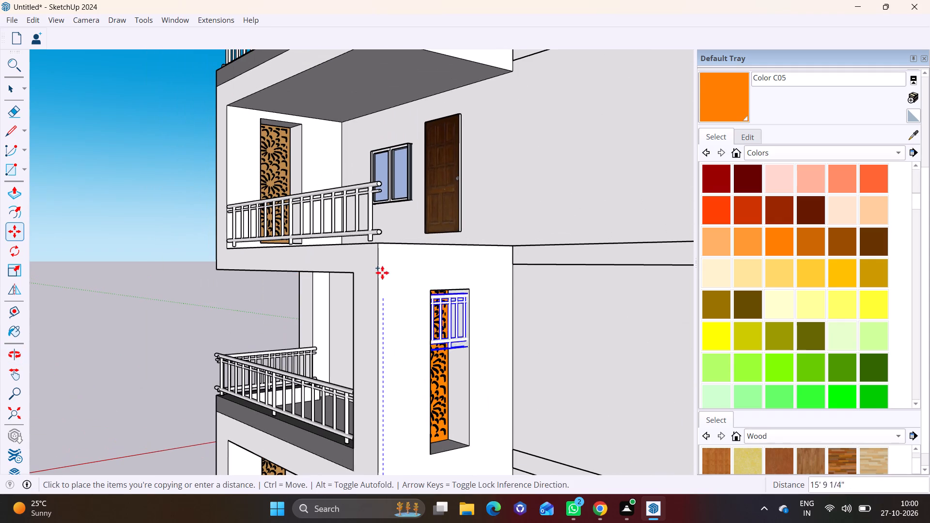
{"action": "middle_click_drag", "start_coordinate": [383, 191], "coordinate": [335, 287], "text": "shift"}
{"action": "scroll", "coordinate": [334, 288], "scroll_direction": "up", "scroll_amount": 5}
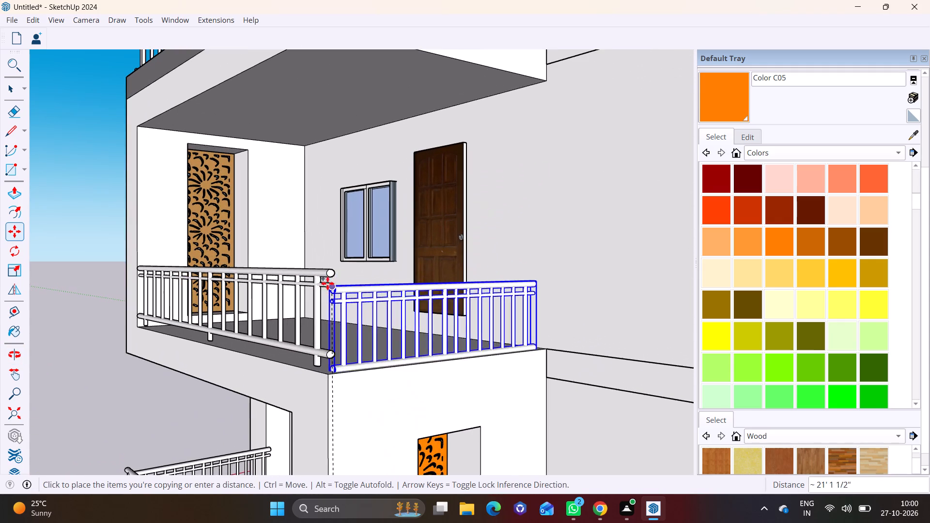
{"action": "left_click", "coordinate": [324, 272]}
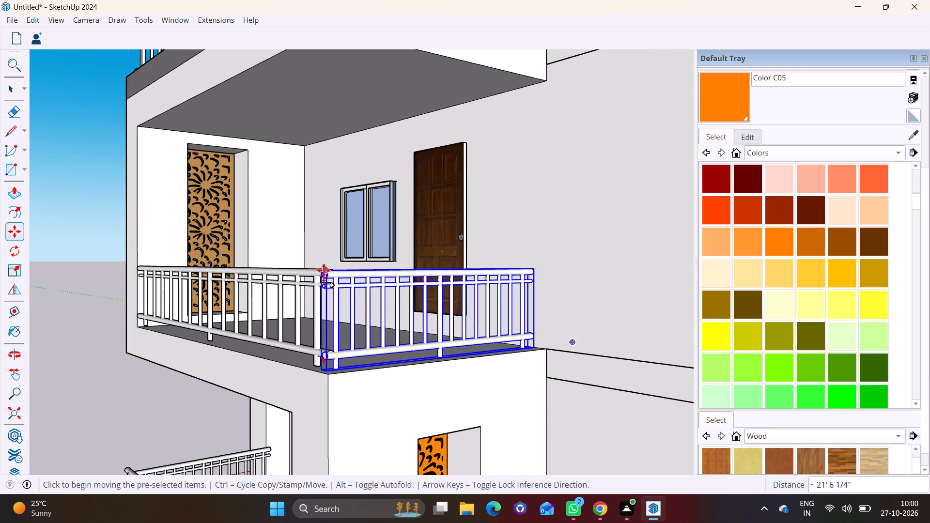
Copy the third-storey side railing by its top outer corner up to the fifth-storey balcony, meeting the end of its front railing.
{"action": "left_click", "coordinate": [325, 271]}
{"action": "scroll", "coordinate": [363, 219], "scroll_direction": "down", "scroll_amount": 8}
{"action": "middle_click_drag", "start_coordinate": [398, 196], "coordinate": [373, 389], "text": "shift"}
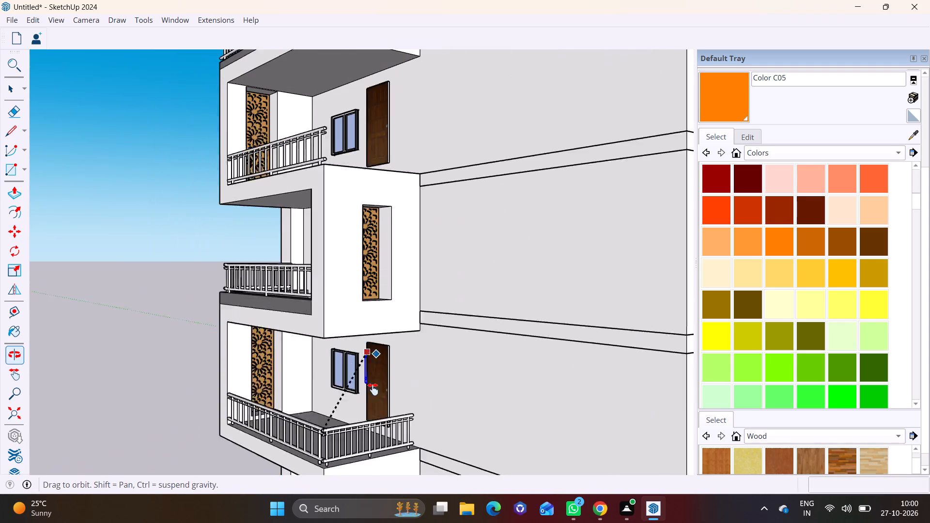
{"action": "middle_click_drag", "start_coordinate": [373, 389], "coordinate": [372, 410], "text": "shift"}
{"action": "middle_click_drag", "start_coordinate": [337, 198], "coordinate": [311, 347], "text": "shift"}
{"action": "scroll", "coordinate": [312, 350], "scroll_direction": "up", "scroll_amount": 6}
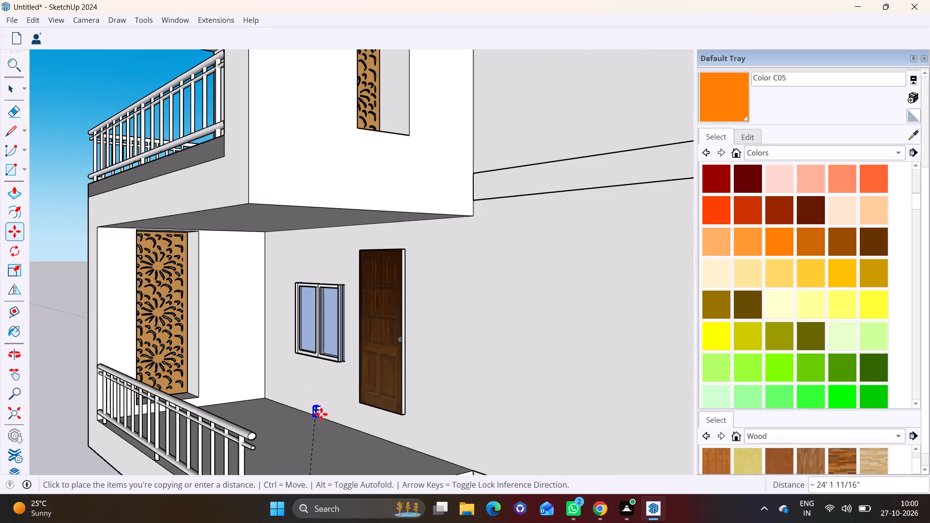
{"action": "middle_click_drag", "start_coordinate": [324, 417], "coordinate": [353, 272], "text": "shift"}
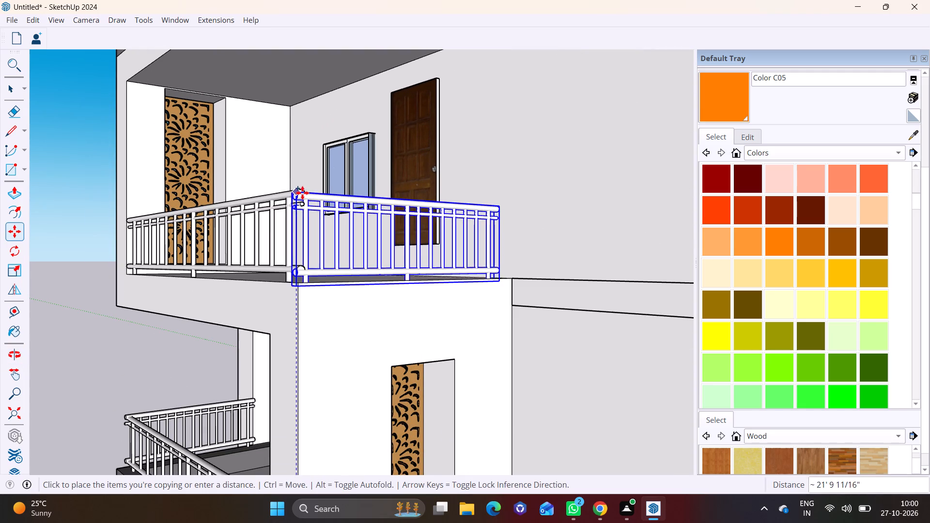
{"action": "left_click", "coordinate": [304, 190]}
{"action": "key", "text": "space"}
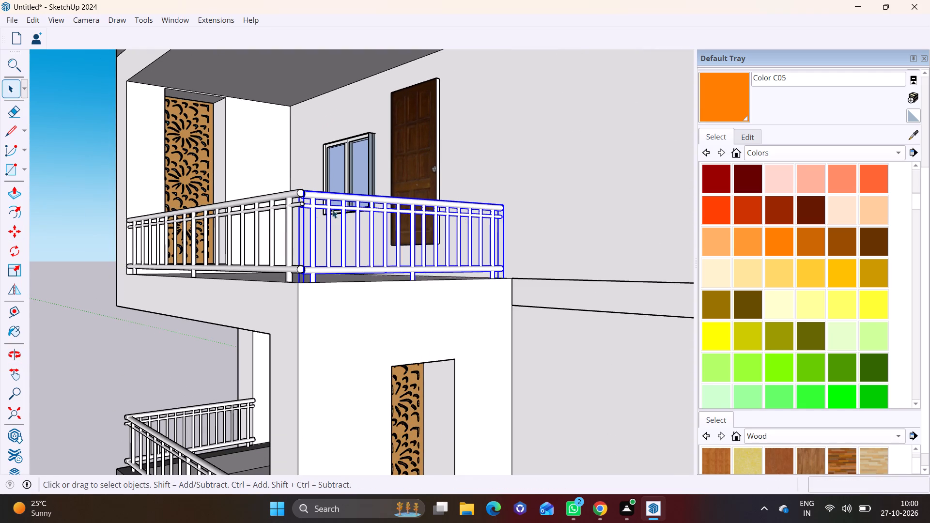
{"action": "left_click", "coordinate": [551, 240]}
Examine the whole tower from several angles to check the balcony railings on every storey.
{"action": "scroll", "coordinate": [357, 328], "scroll_direction": "down", "scroll_amount": 15}
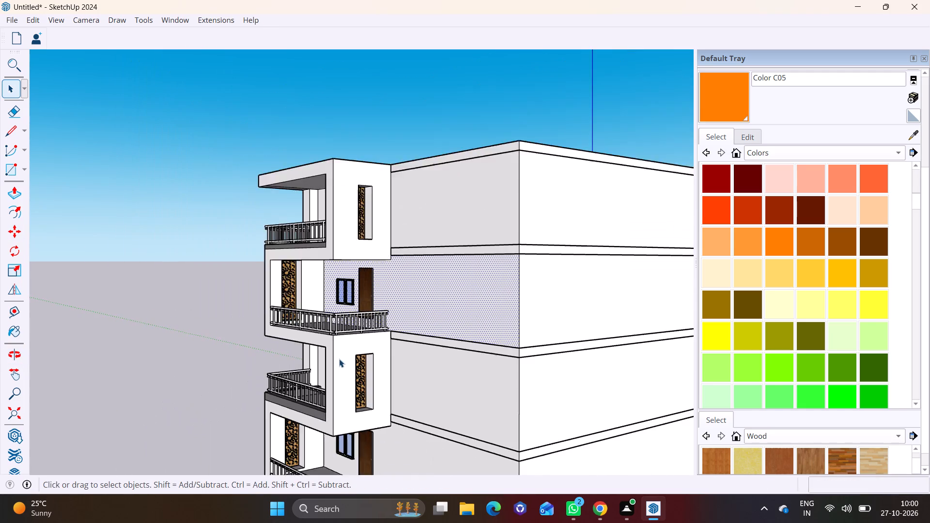
{"action": "scroll", "coordinate": [339, 359], "scroll_direction": "down", "scroll_amount": 3}
{"action": "middle_click_drag", "start_coordinate": [340, 359], "coordinate": [480, 362]}
{"action": "middle_click_drag", "start_coordinate": [355, 359], "coordinate": [574, 362]}
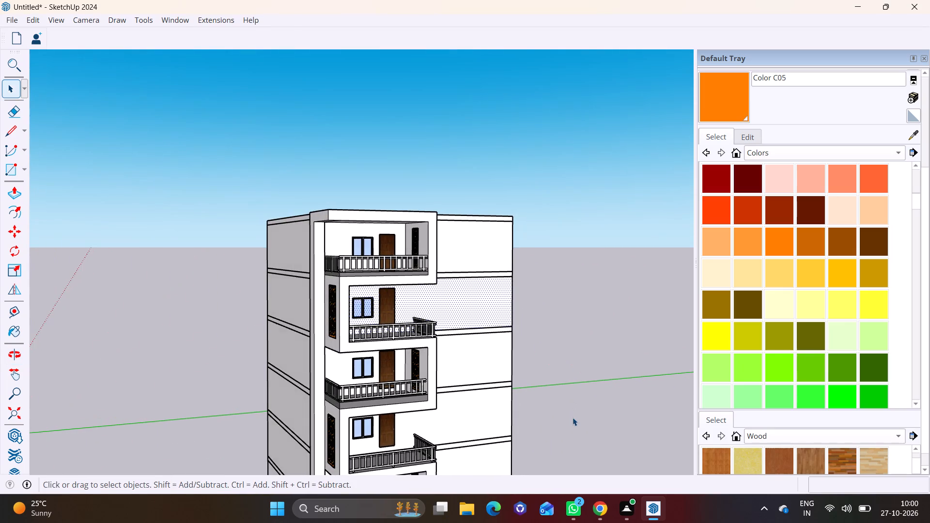
{"action": "left_click", "coordinate": [574, 420]}
{"action": "middle_click_drag", "start_coordinate": [542, 415], "coordinate": [527, 306], "text": "shift"}
{"action": "middle_click_drag", "start_coordinate": [482, 350], "coordinate": [488, 293], "text": "shift"}
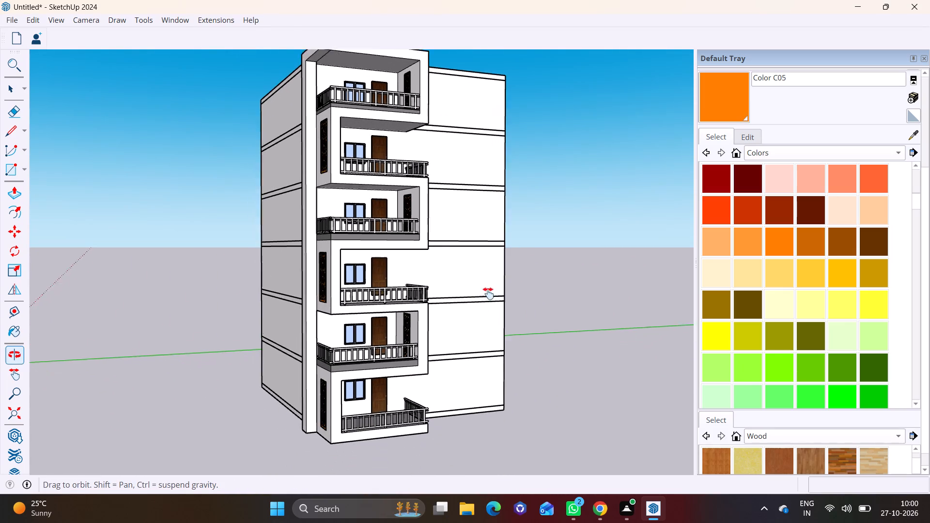
{"action": "middle_click_drag", "start_coordinate": [488, 293], "coordinate": [489, 290], "text": "shift"}
{"action": "middle_click_drag", "start_coordinate": [453, 317], "coordinate": [526, 316]}
{"action": "middle_click_drag", "start_coordinate": [468, 273], "coordinate": [470, 338], "text": "shift"}
{"action": "scroll", "coordinate": [409, 306], "scroll_direction": "down", "scroll_amount": 1}
{"action": "middle_click_drag", "start_coordinate": [412, 313], "coordinate": [406, 255], "text": "shift"}
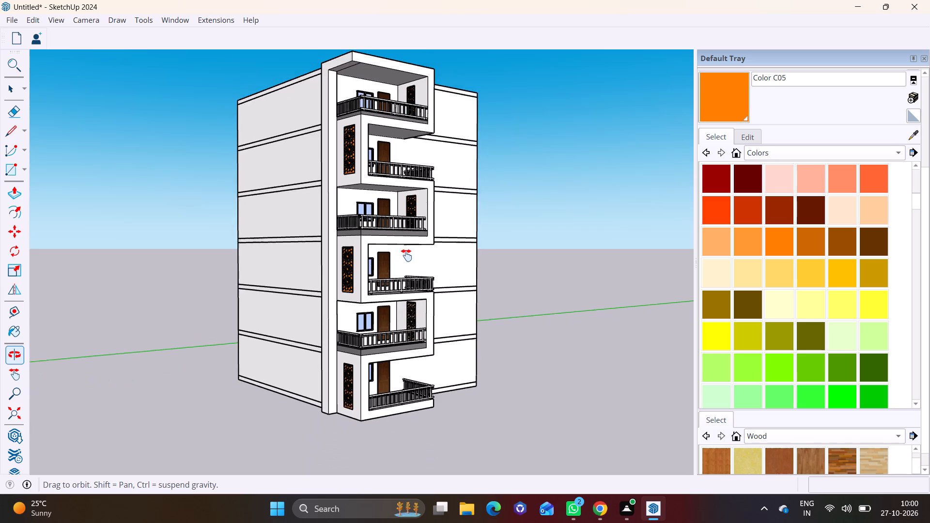
{"action": "middle_click_drag", "start_coordinate": [406, 255], "coordinate": [406, 289], "text": "shift"}
Search 3D Warehouse for PLANTS in place of the previous railing search.
{"action": "left_click", "coordinate": [170, 21]}
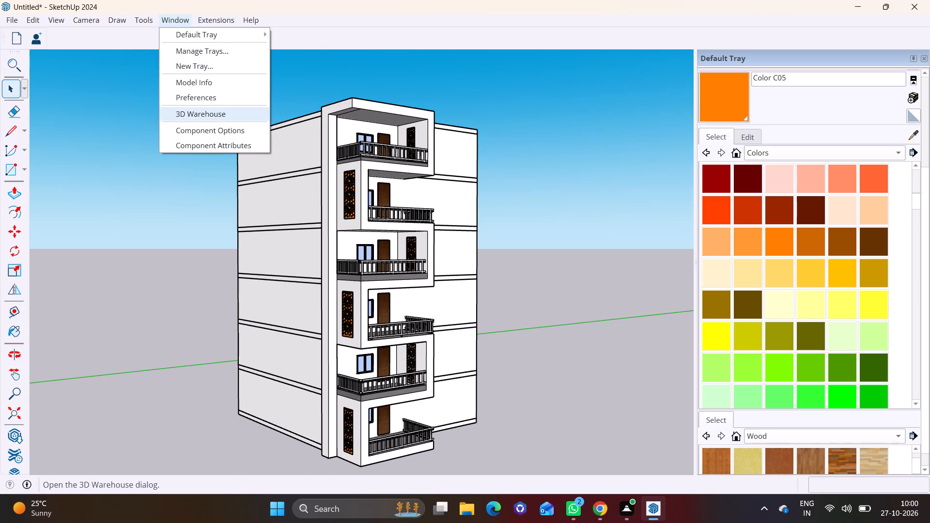
{"action": "left_click", "coordinate": [217, 112]}
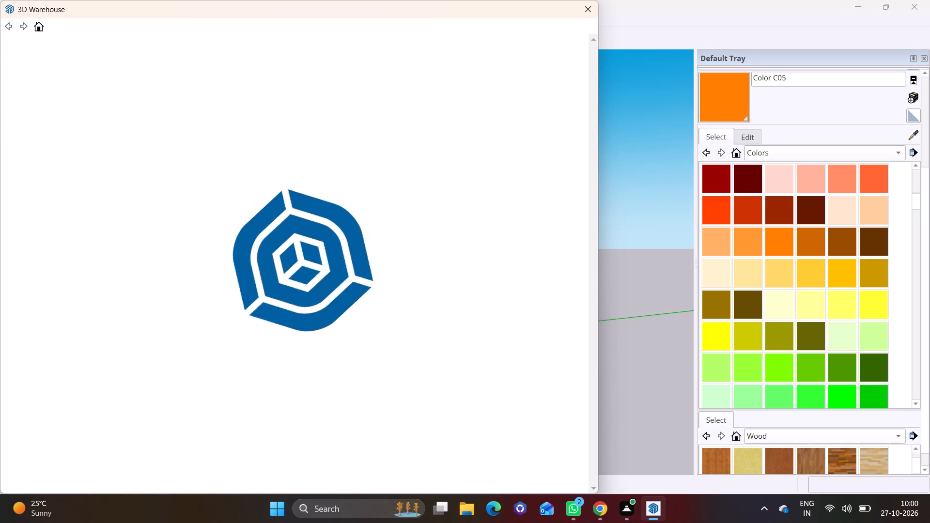
{"action": "left_click", "coordinate": [271, 55]}
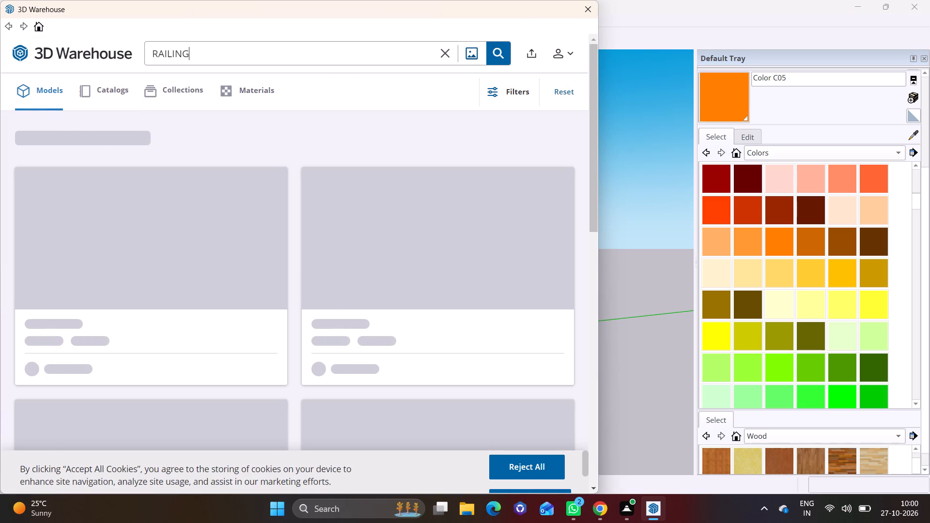
{"action": "left_click", "coordinate": [443, 54]}
{"action": "key", "text": "p"}
{"action": "key", "text": "l"}
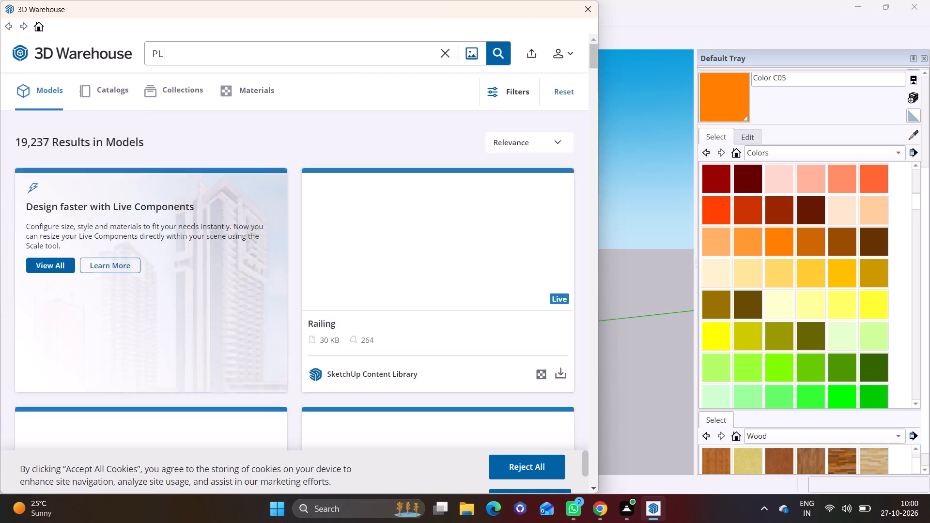
{"action": "key", "text": "a"}
{"action": "key", "text": "n"}
{"action": "key", "text": "t"}
{"action": "key", "text": "s"}
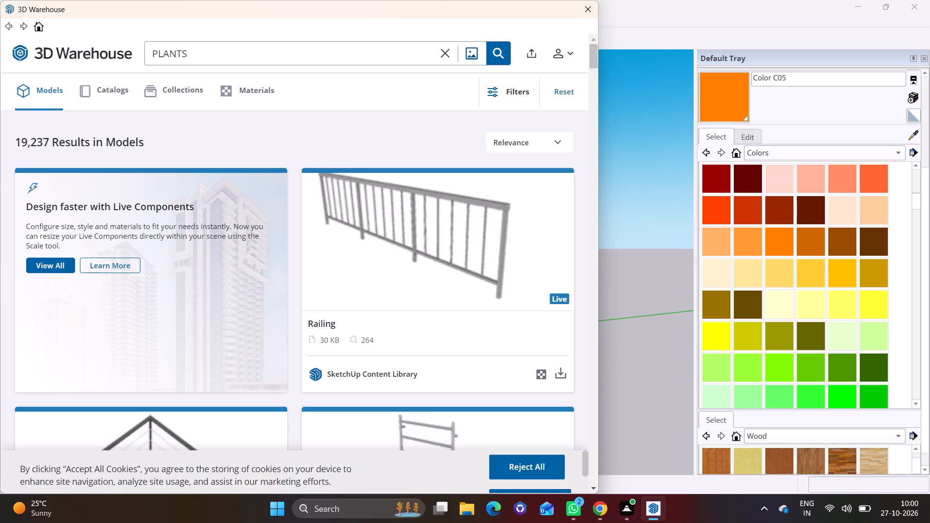
{"action": "key", "text": "Return"}
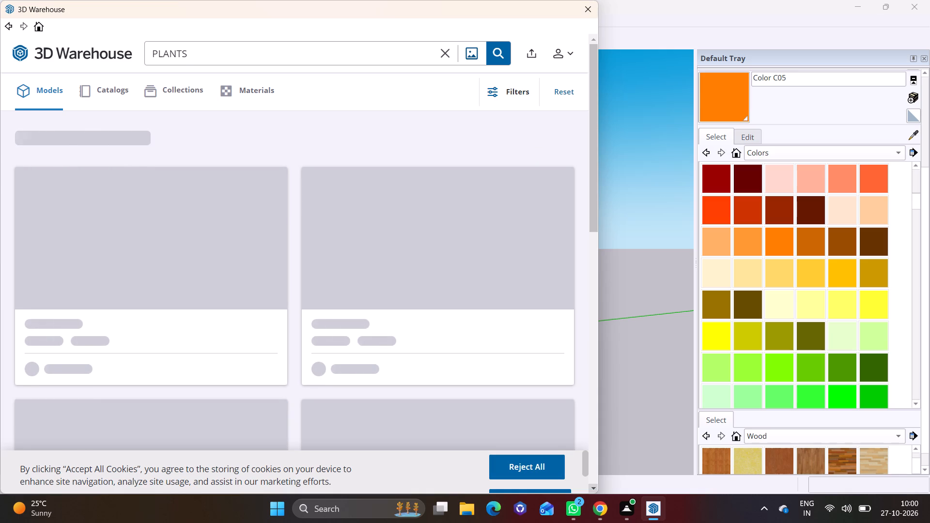
Load the 1.4 MB palm "Plant" in a black pot into the model and place it on the fifth-storey balcony.
{"action": "left_click", "coordinate": [590, 486]}
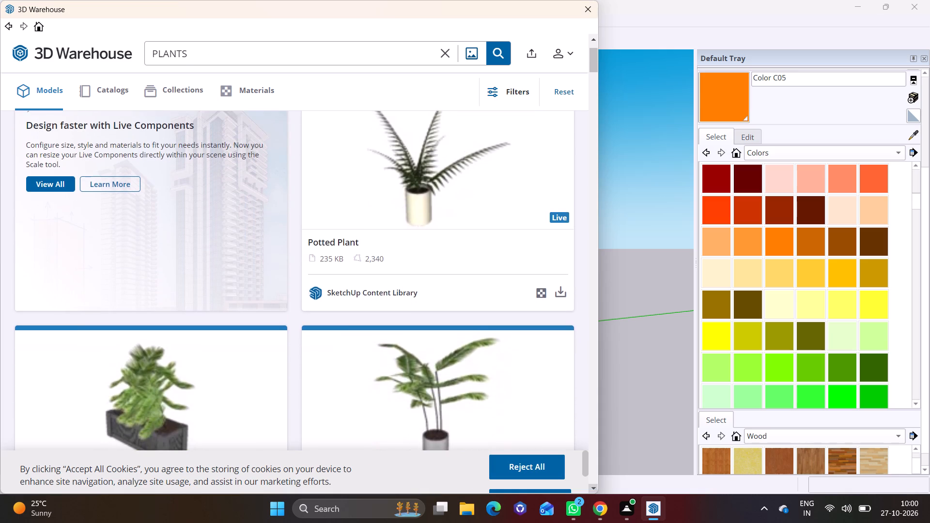
{"action": "left_click", "coordinate": [590, 486]}
{"action": "left_click", "coordinate": [590, 486]}
{"action": "left_click", "coordinate": [590, 486]}
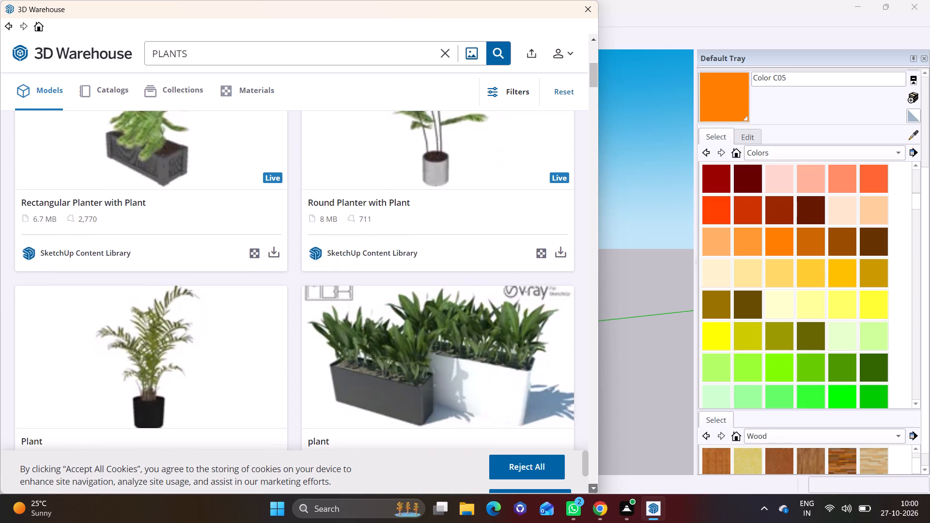
{"action": "left_click", "coordinate": [590, 486]}
{"action": "left_click", "coordinate": [276, 362]}
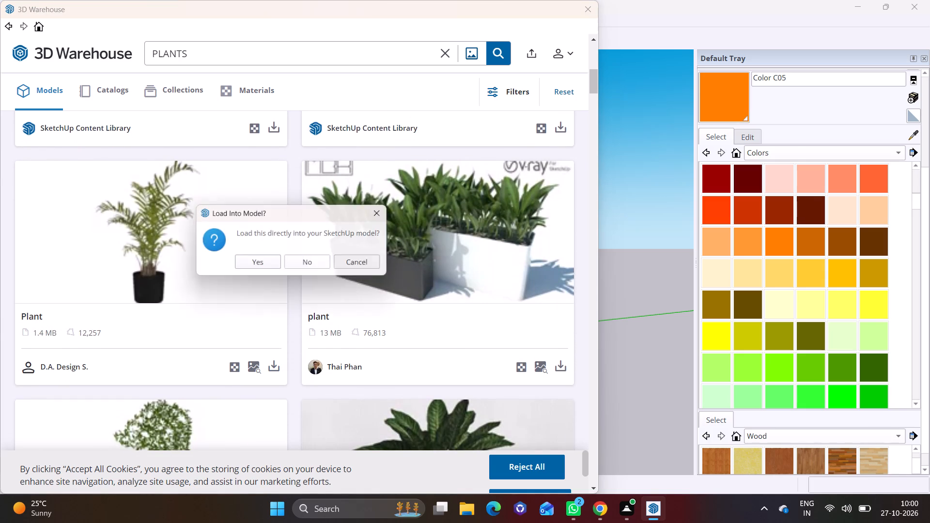
{"action": "left_click", "coordinate": [262, 258]}
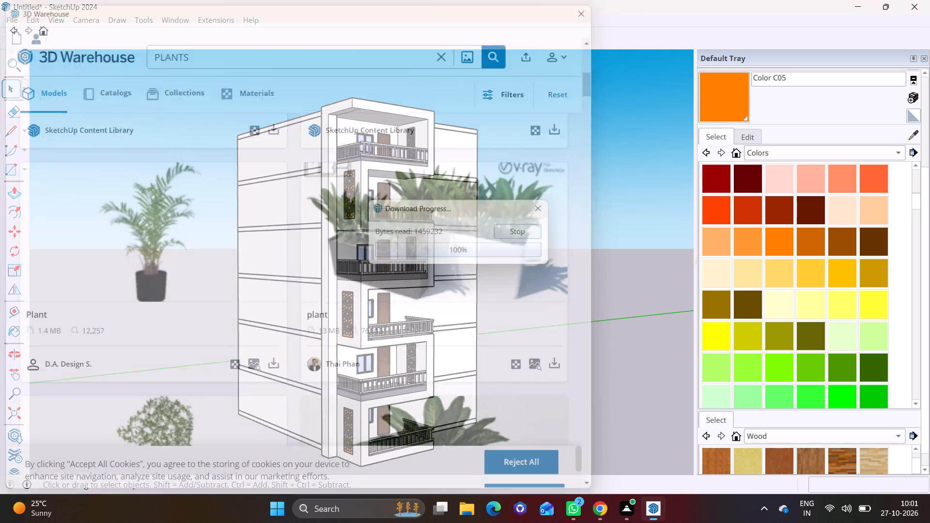
{"action": "scroll", "coordinate": [340, 293], "scroll_direction": "up", "scroll_amount": 7}
{"action": "middle_click_drag", "start_coordinate": [354, 243], "coordinate": [320, 291]}
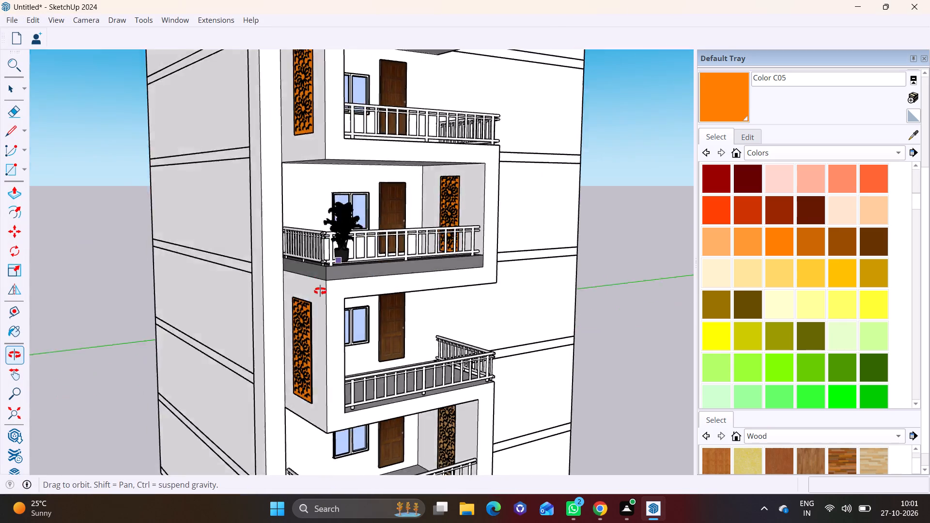
{"action": "middle_click_drag", "start_coordinate": [320, 291], "coordinate": [270, 358]}
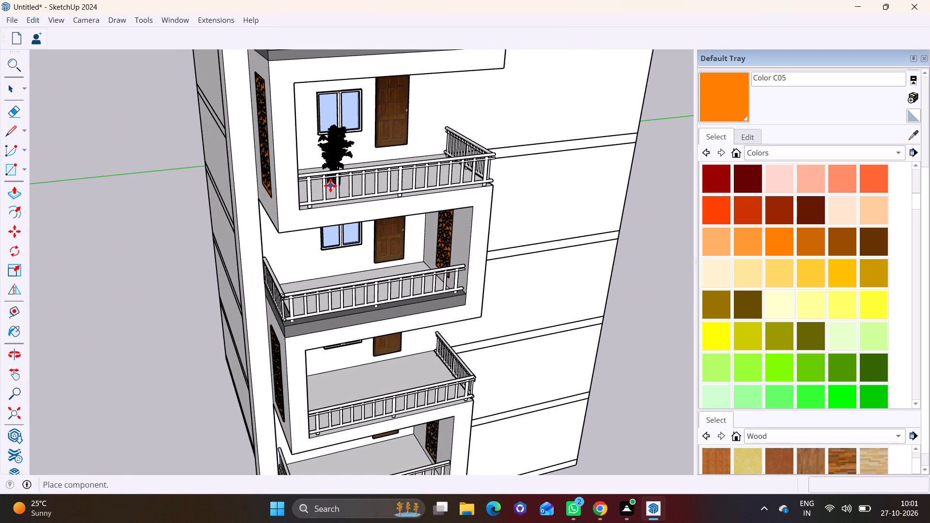
{"action": "left_click", "coordinate": [330, 185]}
Move the potted palm about 2' 5" across the fifth-storey balcony floor, closer to the front railing and CNC panel.
{"action": "middle_click_drag", "start_coordinate": [411, 249], "coordinate": [191, 205]}
{"action": "scroll", "coordinate": [201, 187], "scroll_direction": "down", "scroll_amount": 7}
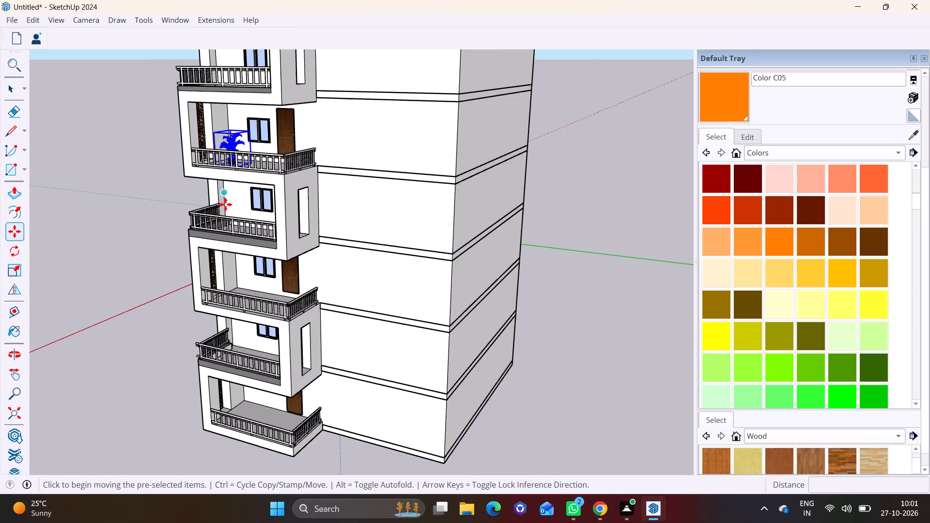
{"action": "scroll", "coordinate": [225, 204], "scroll_direction": "down", "scroll_amount": 1}
{"action": "middle_click_drag", "start_coordinate": [226, 207], "coordinate": [349, 387]}
{"action": "scroll", "coordinate": [345, 387], "scroll_direction": "up", "scroll_amount": 15, "text": "shift"}
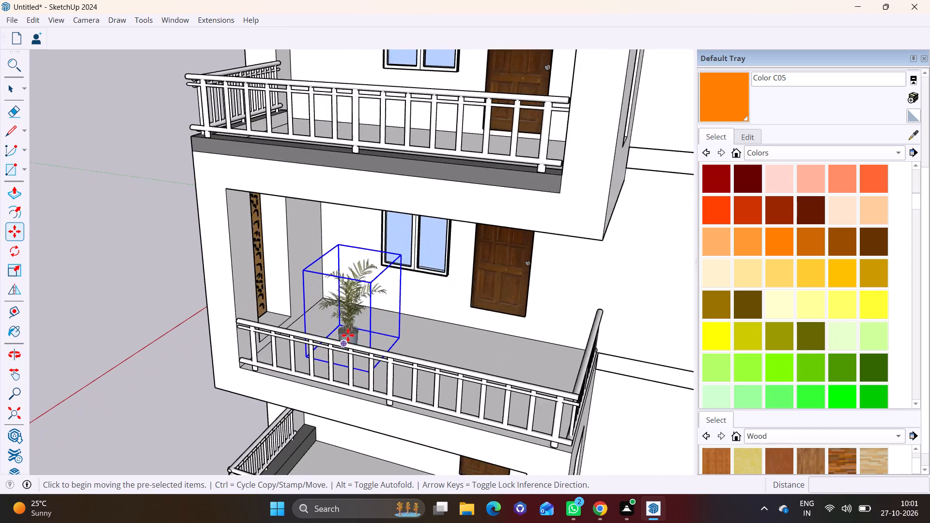
{"action": "scroll", "coordinate": [348, 335], "scroll_direction": "up", "scroll_amount": 2, "text": "shift"}
{"action": "middle_click_drag", "start_coordinate": [382, 325], "coordinate": [246, 347]}
{"action": "key", "text": "m"}
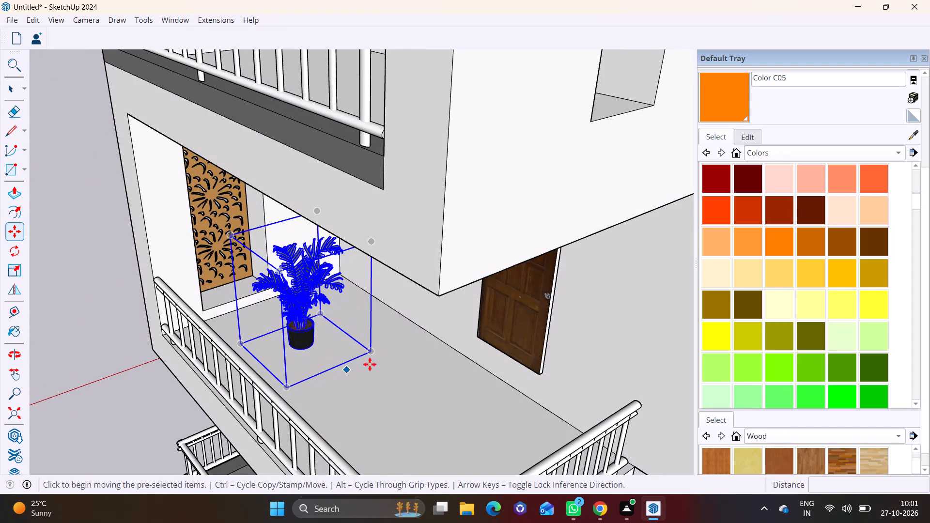
{"action": "left_click", "coordinate": [375, 356]}
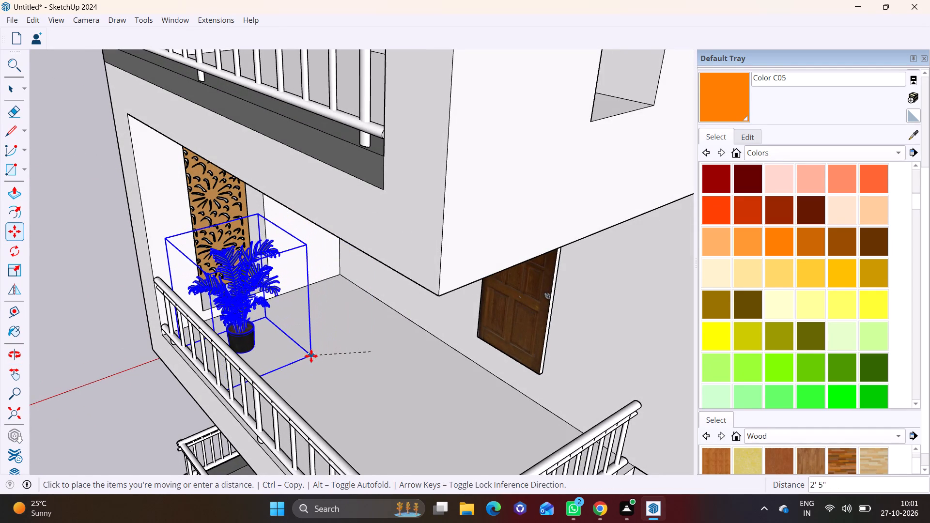
{"action": "left_click", "coordinate": [317, 358]}
{"action": "key", "text": "space"}
{"action": "left_click", "coordinate": [332, 383]}
Copy the potted palm from the fifth-storey balcony up to the top balcony, near its side railing.
{"action": "scroll", "coordinate": [307, 367], "scroll_direction": "down", "scroll_amount": 4}
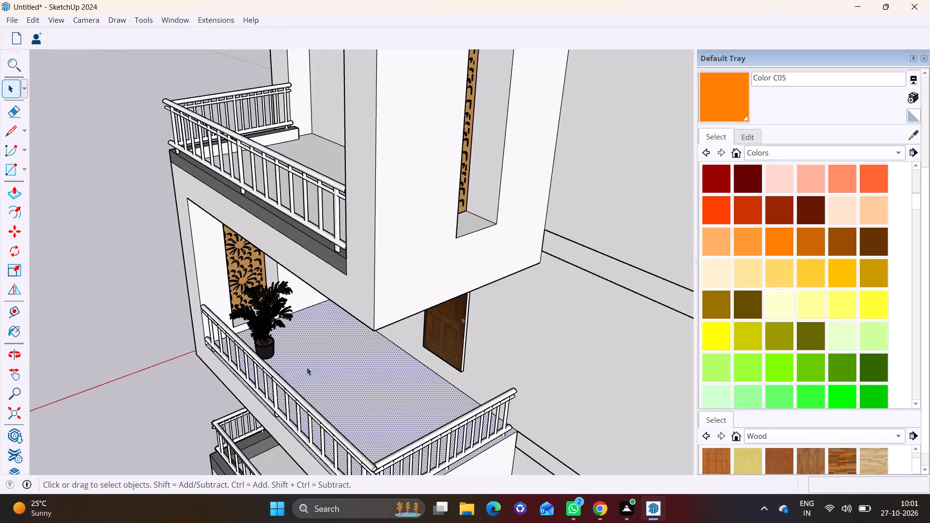
{"action": "middle_click_drag", "start_coordinate": [307, 367], "coordinate": [529, 276]}
{"action": "scroll", "coordinate": [455, 289], "scroll_direction": "down", "scroll_amount": 3}
{"action": "middle_click_drag", "start_coordinate": [435, 303], "coordinate": [386, 407], "text": "shift"}
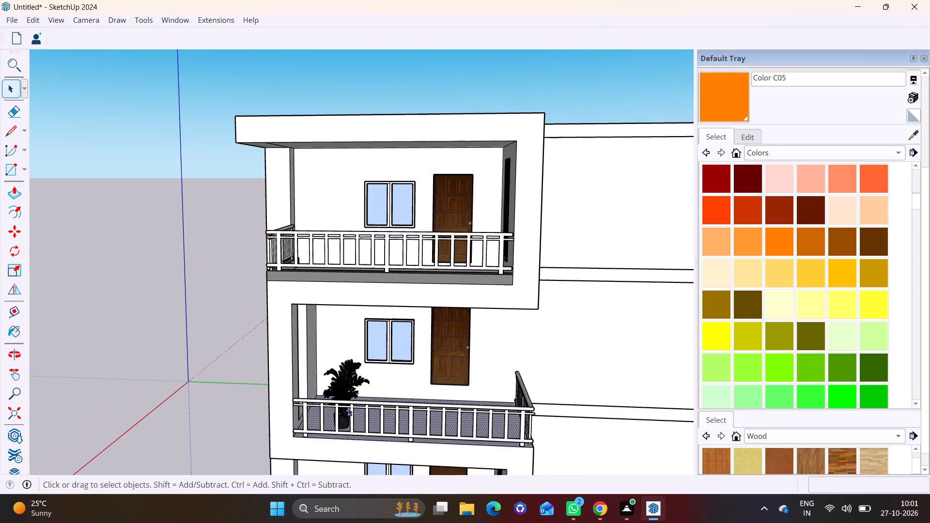
{"action": "scroll", "coordinate": [348, 408], "scroll_direction": "up", "scroll_amount": 4}
{"action": "left_click", "coordinate": [341, 380]}
{"action": "key", "text": "m"}
{"action": "left_click", "coordinate": [365, 357]}
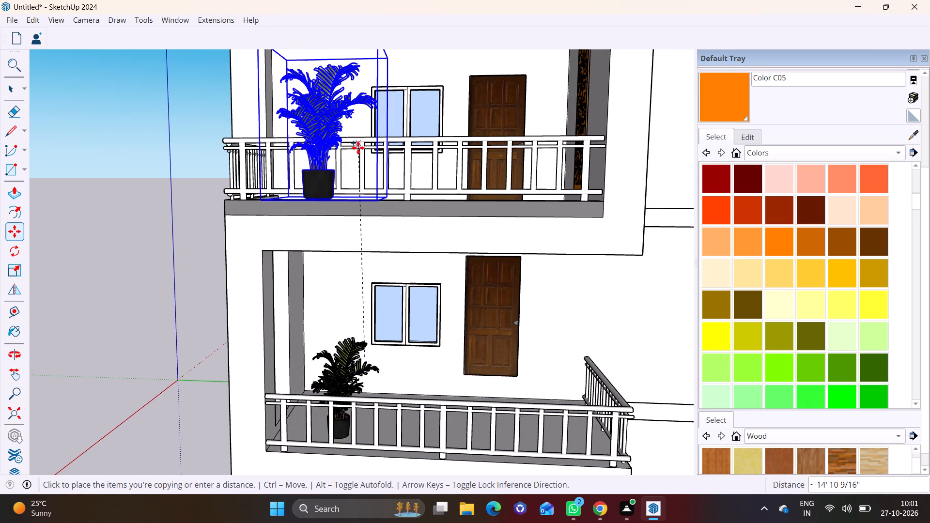
{"action": "middle_click_drag", "start_coordinate": [356, 139], "coordinate": [342, 235]}
{"action": "left_click", "coordinate": [349, 143]}
{"action": "key", "text": "space"}
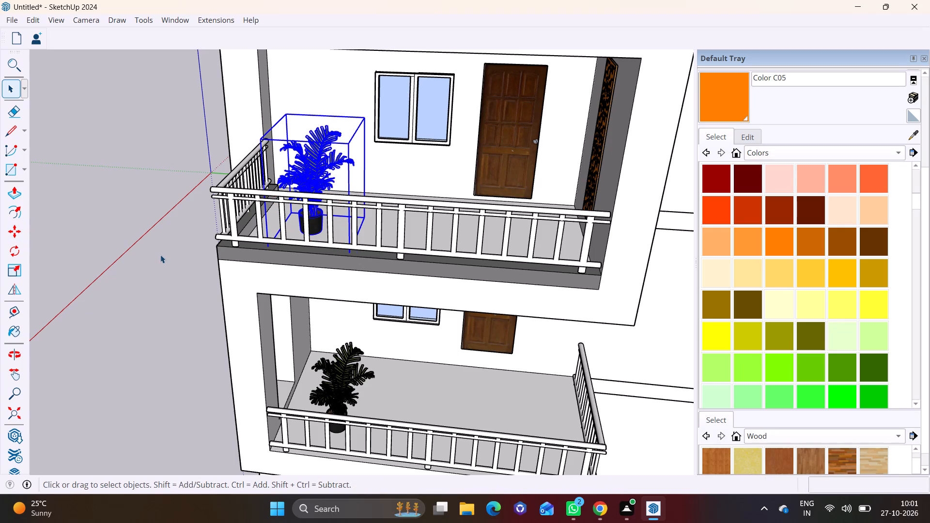
{"action": "left_click", "coordinate": [160, 255]}
Copy the top balcony's potted palm about 24' down to the fourth-storey balcony, beside its side railing.
{"action": "middle_click_drag", "start_coordinate": [379, 271], "coordinate": [357, 195]}
{"action": "left_click", "coordinate": [312, 142]}
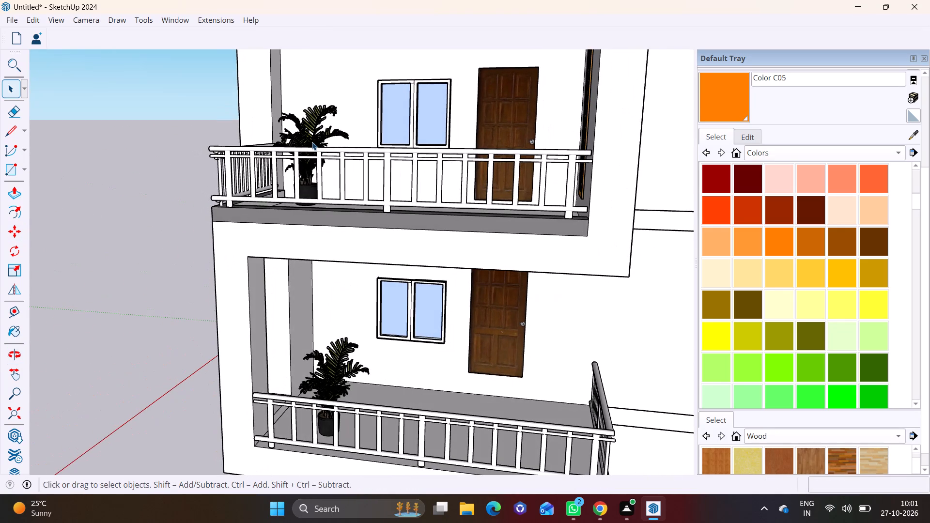
{"action": "key", "text": "m"}
{"action": "left_click", "coordinate": [313, 133]}
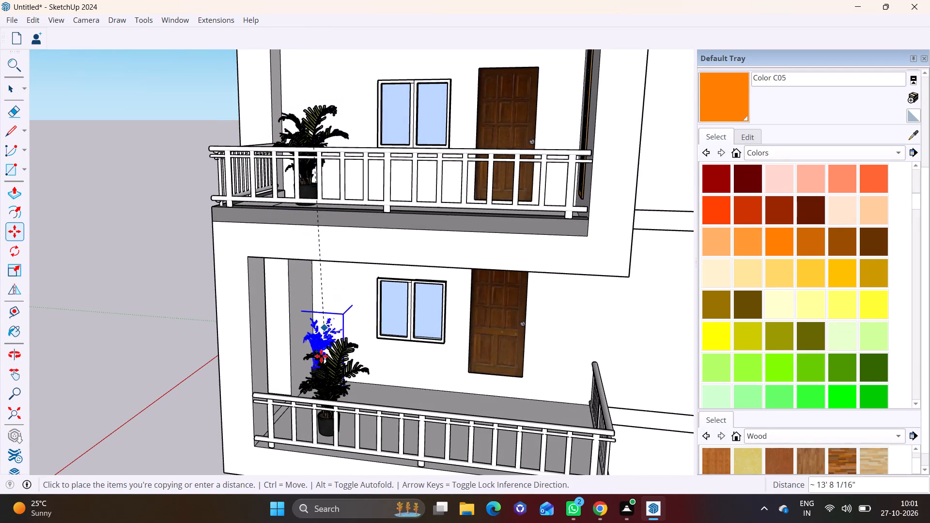
{"action": "middle_click_drag", "start_coordinate": [311, 415], "coordinate": [356, 190], "text": "shift"}
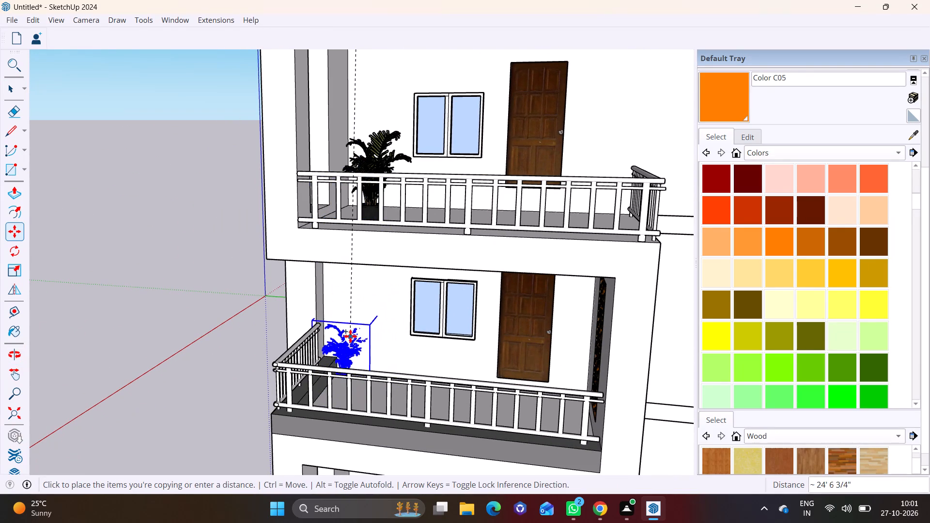
{"action": "left_click", "coordinate": [356, 324]}
Lower the fourth-storey palm about 1' 11 1/2" vertically so its pot sits at the balcony floor.
{"action": "middle_click_drag", "start_coordinate": [425, 355], "coordinate": [333, 391]}
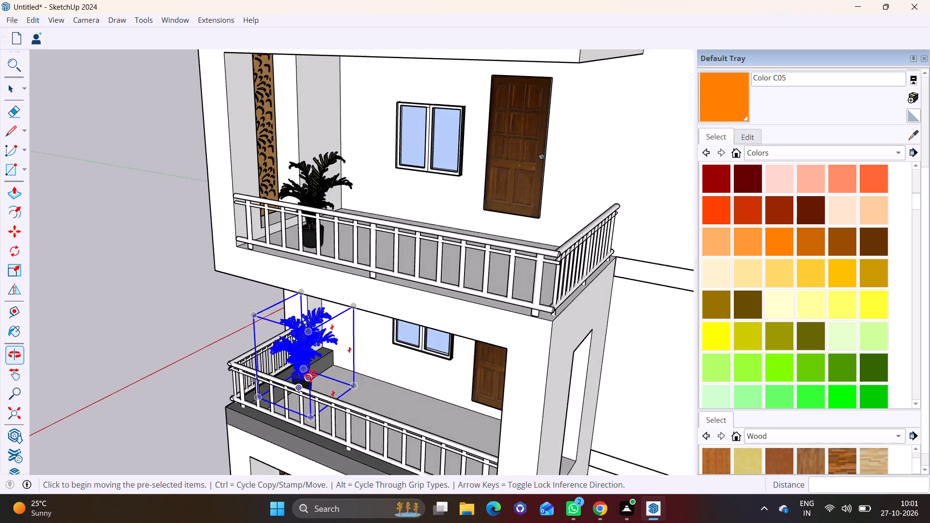
{"action": "scroll", "coordinate": [310, 375], "scroll_direction": "up", "scroll_amount": 8}
{"action": "middle_click_drag", "start_coordinate": [411, 388], "coordinate": [461, 294]}
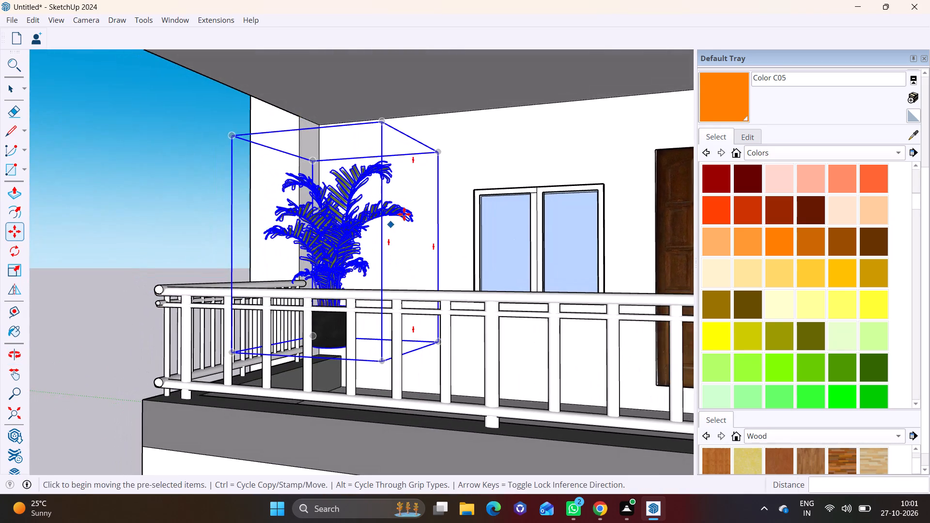
{"action": "left_click", "coordinate": [426, 194]}
{"action": "left_click", "coordinate": [431, 252]}
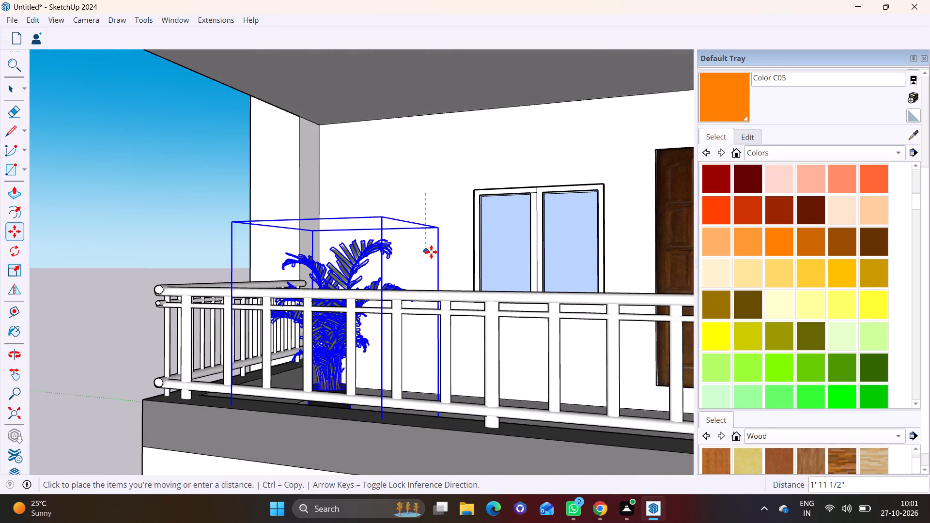
{"action": "key", "text": "space"}
{"action": "left_click", "coordinate": [457, 284]}
Copy the fourth-storey potted palm down to the third-storey balcony, in front of the window behind the railing.
{"action": "scroll", "coordinate": [424, 300], "scroll_direction": "down", "scroll_amount": 7}
{"action": "middle_click_drag", "start_coordinate": [420, 349], "coordinate": [498, 390]}
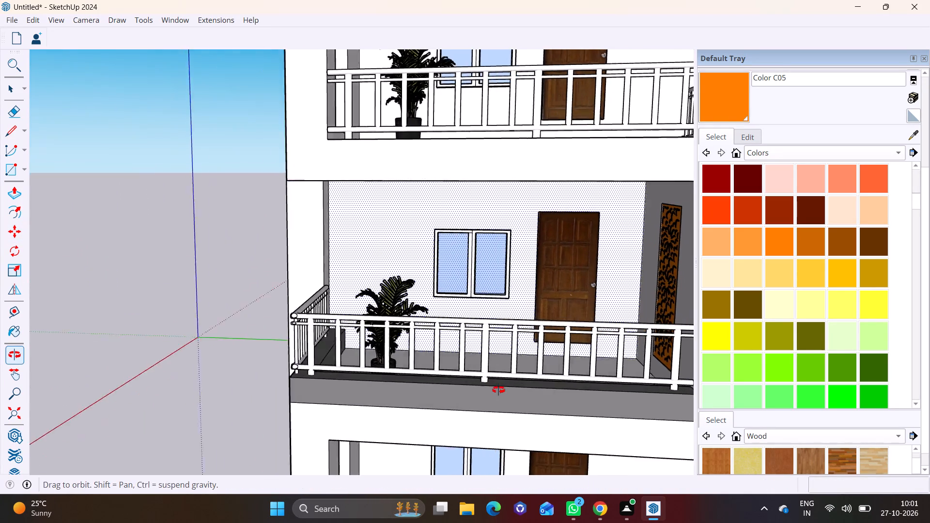
{"action": "middle_click_drag", "start_coordinate": [498, 390], "coordinate": [508, 393]}
{"action": "middle_click_drag", "start_coordinate": [480, 369], "coordinate": [415, 354]}
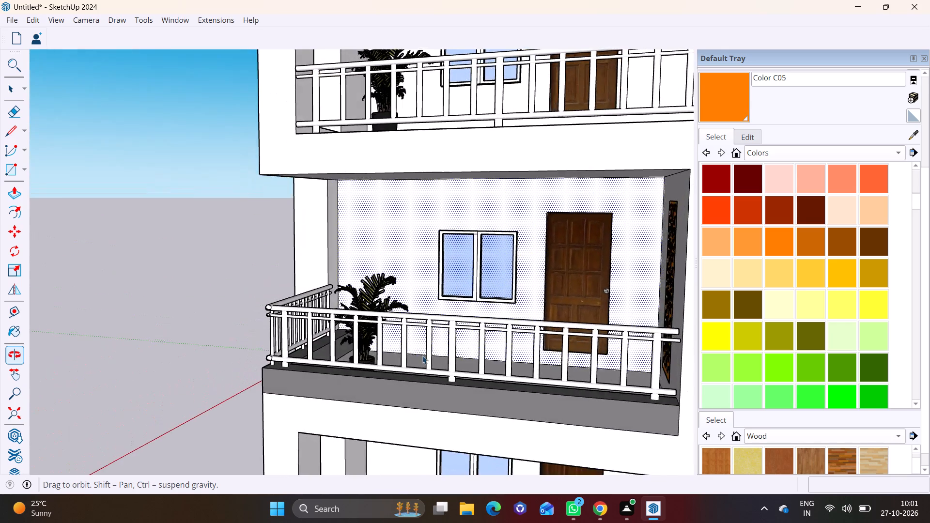
{"action": "scroll", "coordinate": [425, 358], "scroll_direction": "down", "scroll_amount": 8}
{"action": "scroll", "coordinate": [449, 400], "scroll_direction": "down", "scroll_amount": 1}
{"action": "middle_click_drag", "start_coordinate": [449, 400], "coordinate": [460, 301], "text": "shift"}
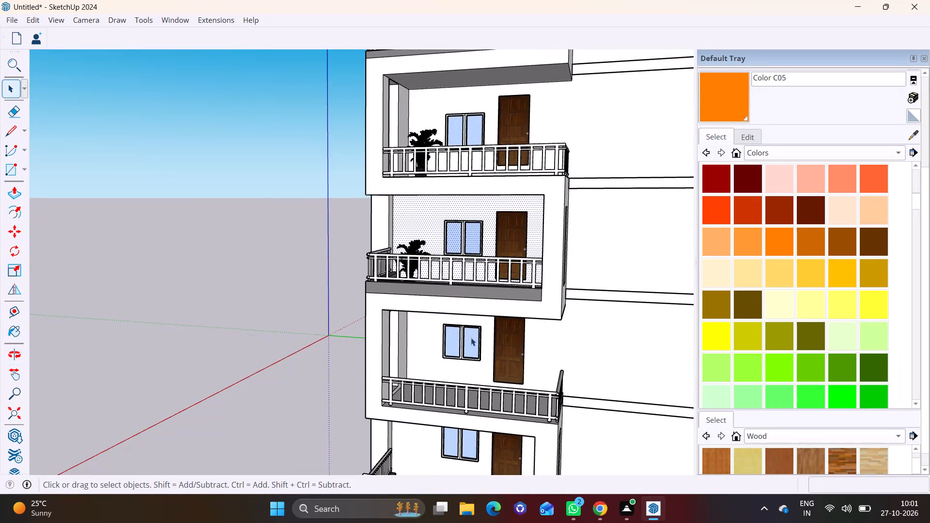
{"action": "middle_click_drag", "start_coordinate": [474, 337], "coordinate": [407, 307], "text": "shift"}
{"action": "middle_click_drag", "start_coordinate": [400, 308], "coordinate": [490, 312]}
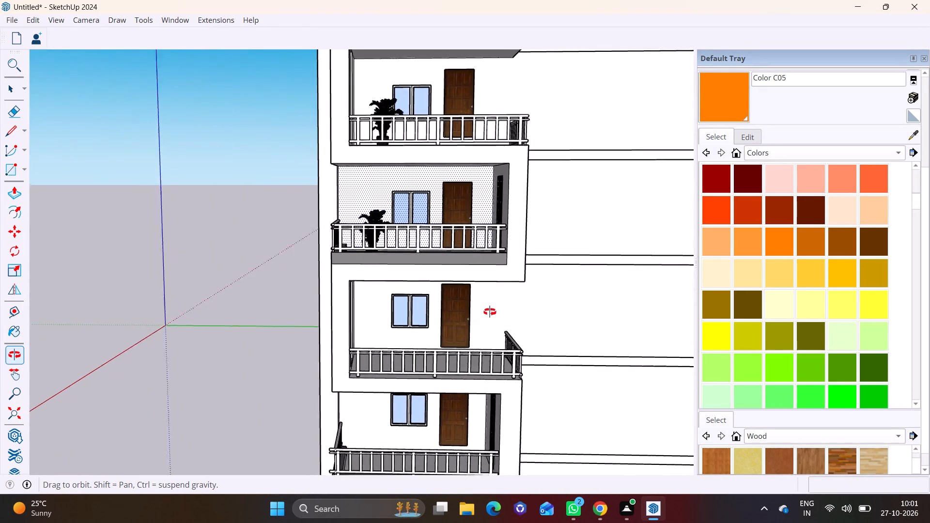
{"action": "middle_click_drag", "start_coordinate": [490, 312], "coordinate": [535, 308]}
{"action": "left_click", "coordinate": [396, 216]}
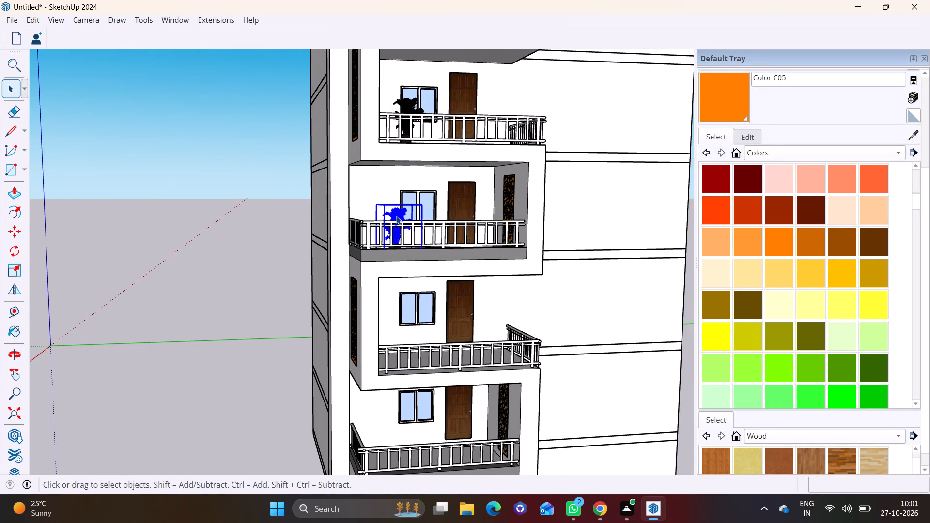
{"action": "left_click", "coordinate": [400, 217]}
{"action": "key", "text": "m"}
{"action": "left_click", "coordinate": [403, 220]}
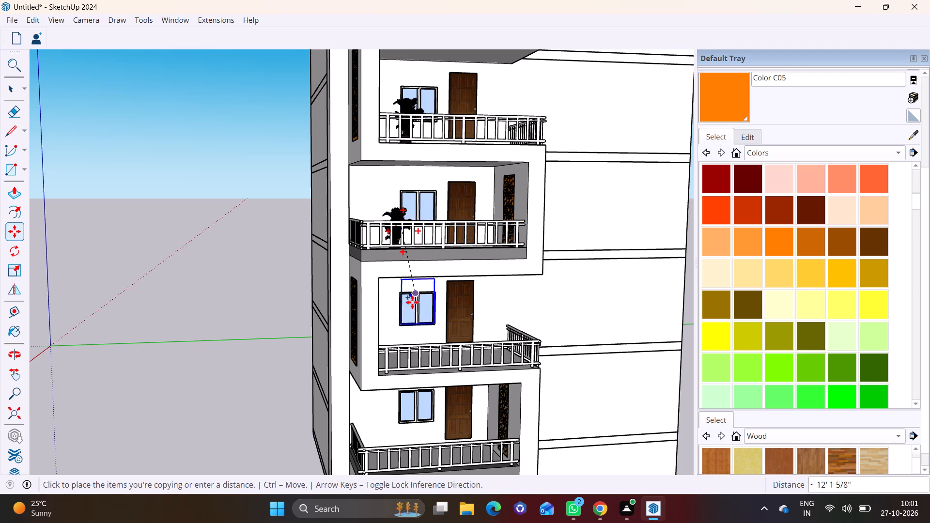
{"action": "left_click", "coordinate": [402, 338]}
{"action": "key", "text": "space"}
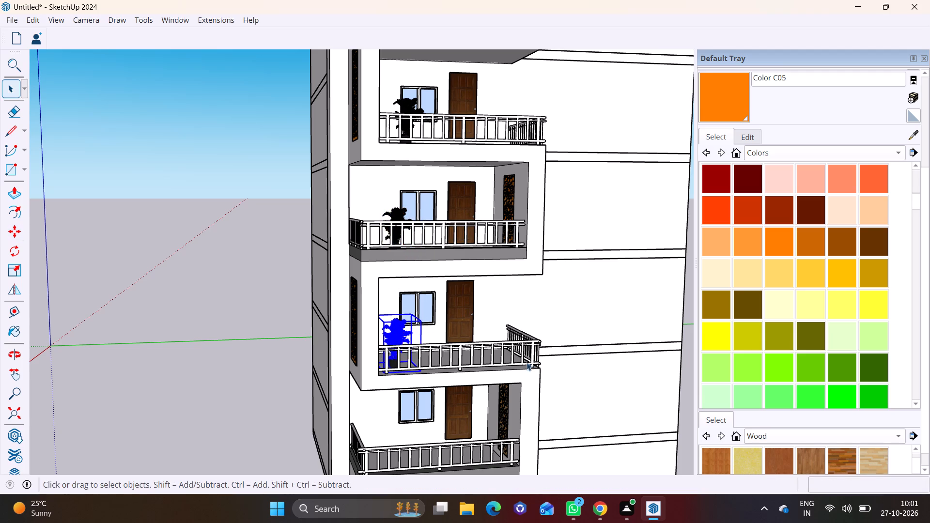
{"action": "left_click", "coordinate": [572, 386]}
Copy the third-storey potted palm down to the second-storey balcony, beside its side railing.
{"action": "scroll", "coordinate": [556, 385], "scroll_direction": "down", "scroll_amount": 2}
{"action": "middle_click_drag", "start_coordinate": [552, 390], "coordinate": [494, 227], "text": "shift"}
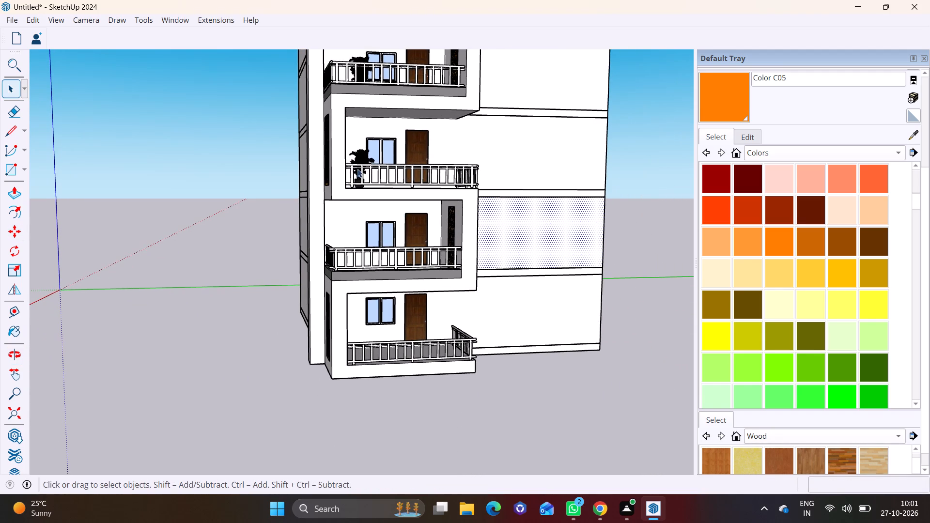
{"action": "left_click", "coordinate": [358, 160]}
{"action": "key", "text": "m"}
{"action": "left_click", "coordinate": [358, 160]}
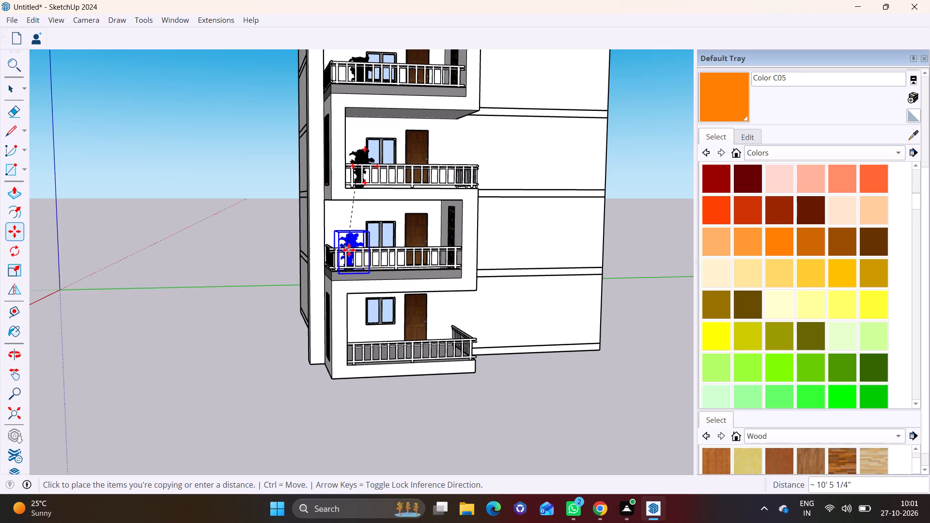
{"action": "left_click", "coordinate": [356, 249]}
Copy the second-storey potted palm about 10' 11" down to the first-storey balcony, in front of the window.
{"action": "left_click", "coordinate": [359, 244]}
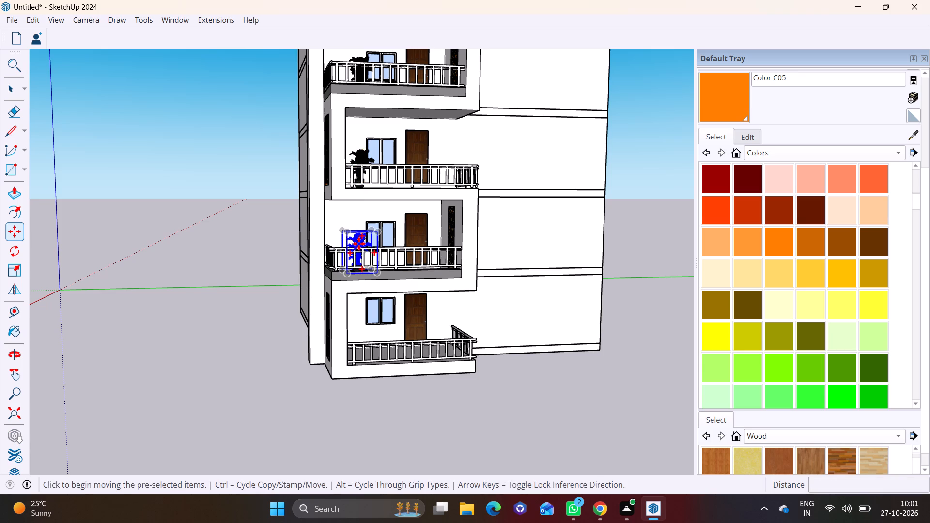
{"action": "left_click", "coordinate": [357, 337]}
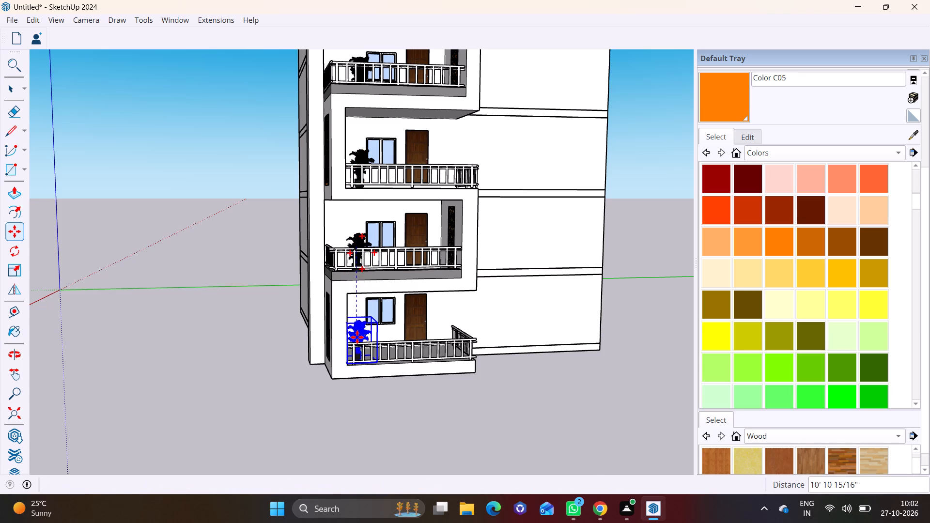
{"action": "key", "text": "space"}
{"action": "left_click", "coordinate": [603, 411]}
Move the third-storey potted palm about 9" along the green axis toward the balcony's side wall.
{"action": "scroll", "coordinate": [474, 329], "scroll_direction": "down", "scroll_amount": 3}
{"action": "middle_click_drag", "start_coordinate": [460, 315], "coordinate": [267, 351]}
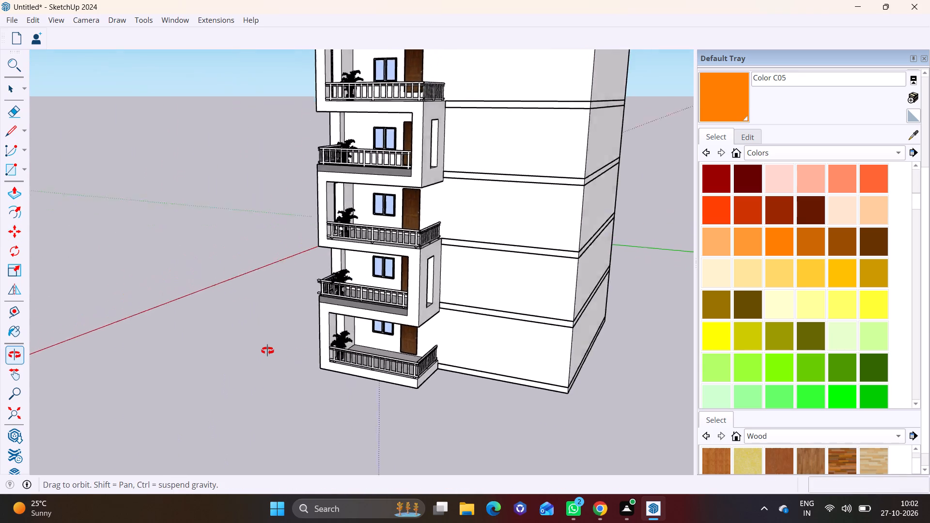
{"action": "middle_click_drag", "start_coordinate": [267, 351], "coordinate": [262, 343]}
{"action": "scroll", "coordinate": [343, 225], "scroll_direction": "up", "scroll_amount": 13}
{"action": "middle_click_drag", "start_coordinate": [391, 251], "coordinate": [422, 318], "text": "shift"}
{"action": "middle_click_drag", "start_coordinate": [431, 304], "coordinate": [524, 439]}
{"action": "scroll", "coordinate": [457, 315], "scroll_direction": "up", "scroll_amount": 7}
{"action": "left_click", "coordinate": [447, 303]}
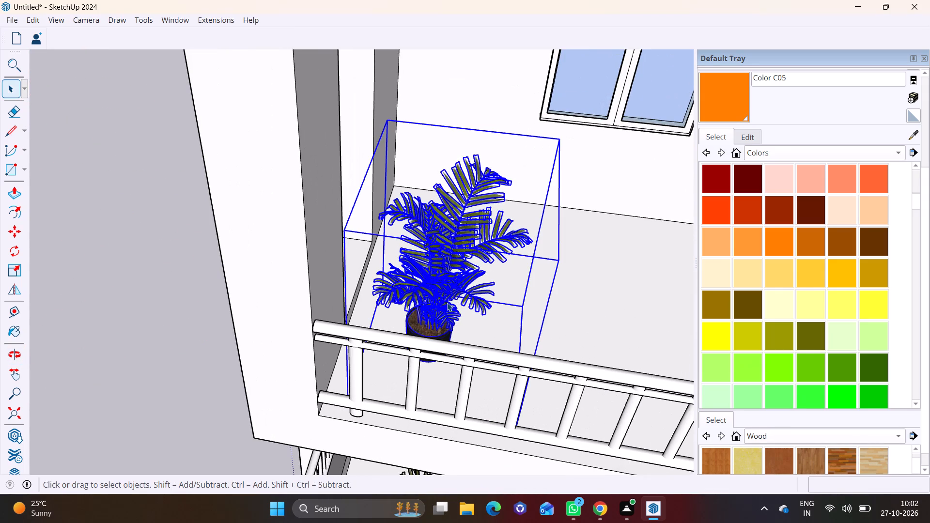
{"action": "key", "text": "m"}
{"action": "left_click", "coordinate": [635, 336]}
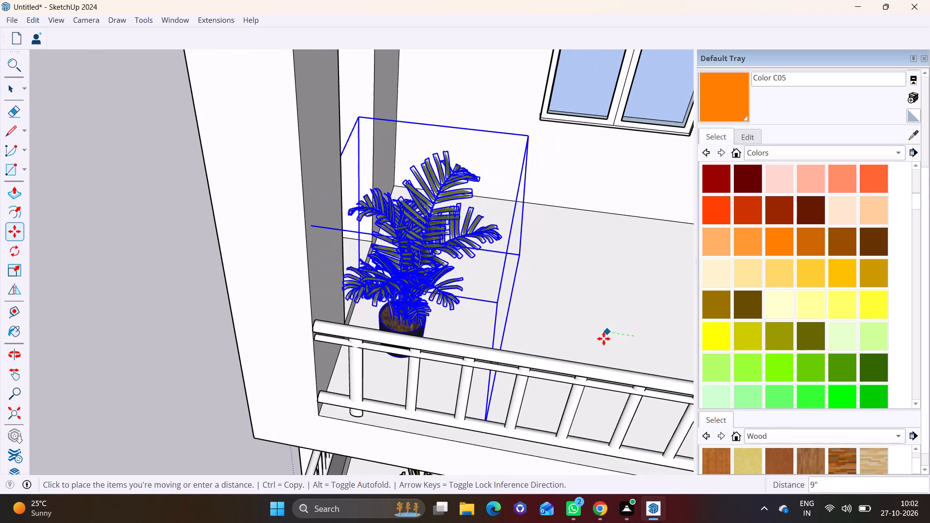
{"action": "left_click", "coordinate": [606, 338]}
{"action": "key", "text": "space"}
Move the fifth-storey potted palm slightly along the green axis toward the balcony's side wall.
{"action": "scroll", "coordinate": [264, 298], "scroll_direction": "down", "scroll_amount": 7}
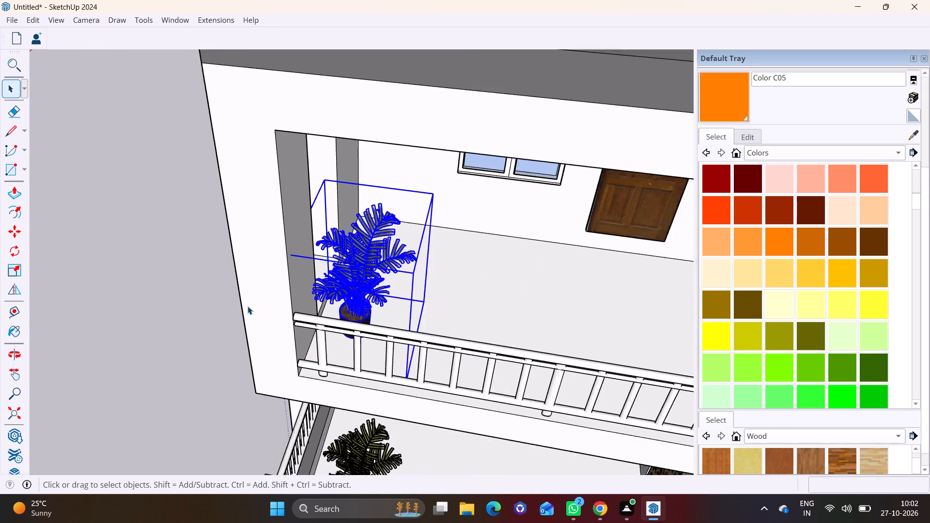
{"action": "scroll", "coordinate": [248, 306], "scroll_direction": "down", "scroll_amount": 7}
{"action": "middle_click_drag", "start_coordinate": [348, 205], "coordinate": [382, 351], "text": "shift"}
{"action": "middle_click_drag", "start_coordinate": [350, 204], "coordinate": [368, 329], "text": "shift"}
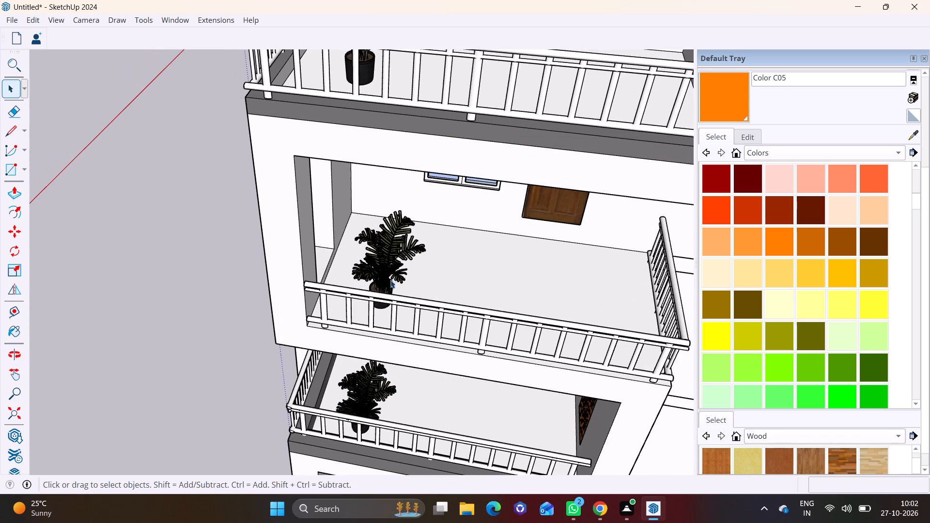
{"action": "left_click", "coordinate": [390, 274]}
{"action": "key", "text": "m"}
{"action": "left_click", "coordinate": [489, 295]}
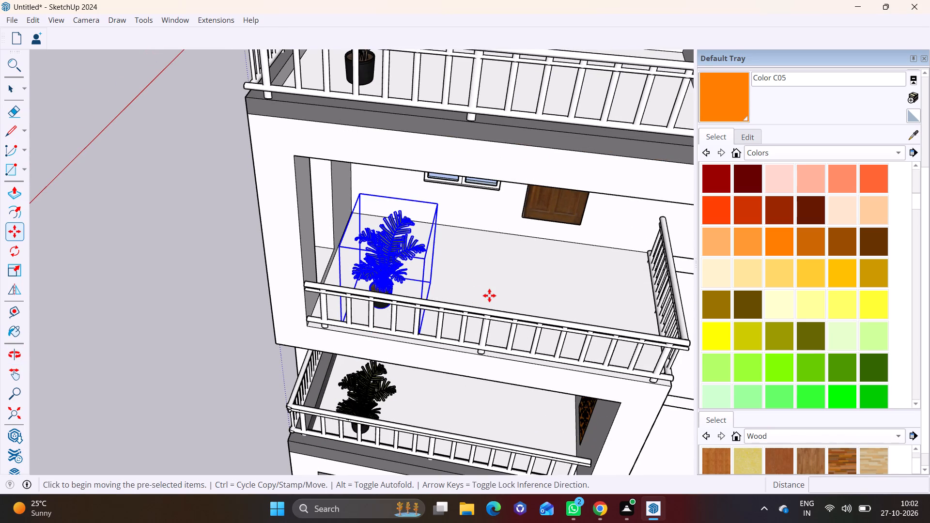
{"action": "left_click", "coordinate": [470, 287]}
{"action": "key", "text": "space"}
{"action": "left_click", "coordinate": [240, 320]}
Examine the palm placement on all six balconies and the tower's overall facade from several angles.
{"action": "scroll", "coordinate": [304, 318], "scroll_direction": "down", "scroll_amount": 5}
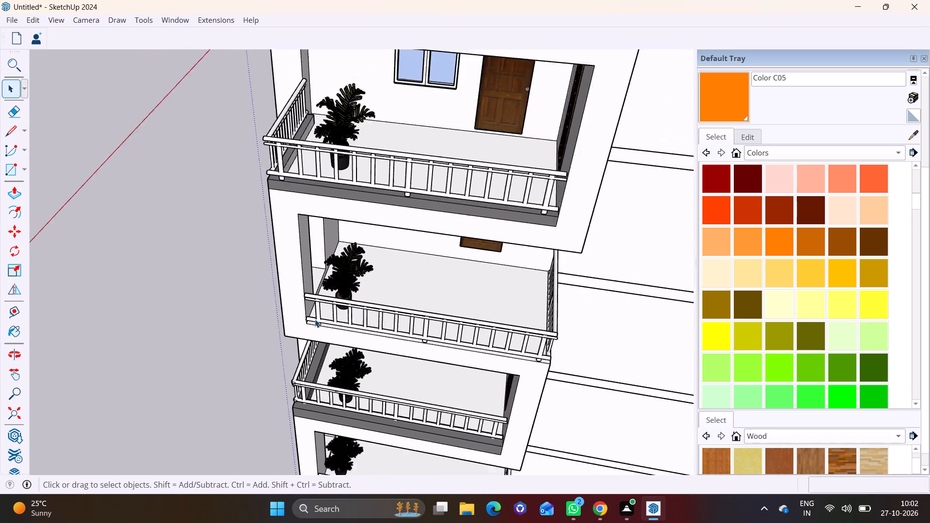
{"action": "scroll", "coordinate": [315, 319], "scroll_direction": "down", "scroll_amount": 2}
{"action": "middle_click_drag", "start_coordinate": [325, 318], "coordinate": [461, 162]}
{"action": "scroll", "coordinate": [465, 253], "scroll_direction": "down", "scroll_amount": 6}
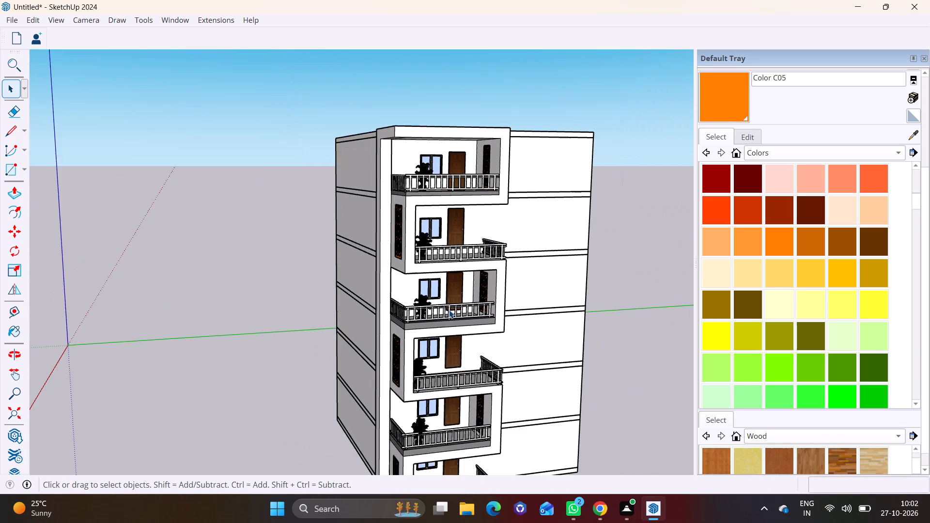
{"action": "middle_click_drag", "start_coordinate": [450, 312], "coordinate": [419, 183], "text": "shift"}
{"action": "middle_click_drag", "start_coordinate": [414, 227], "coordinate": [267, 247], "text": "shift"}
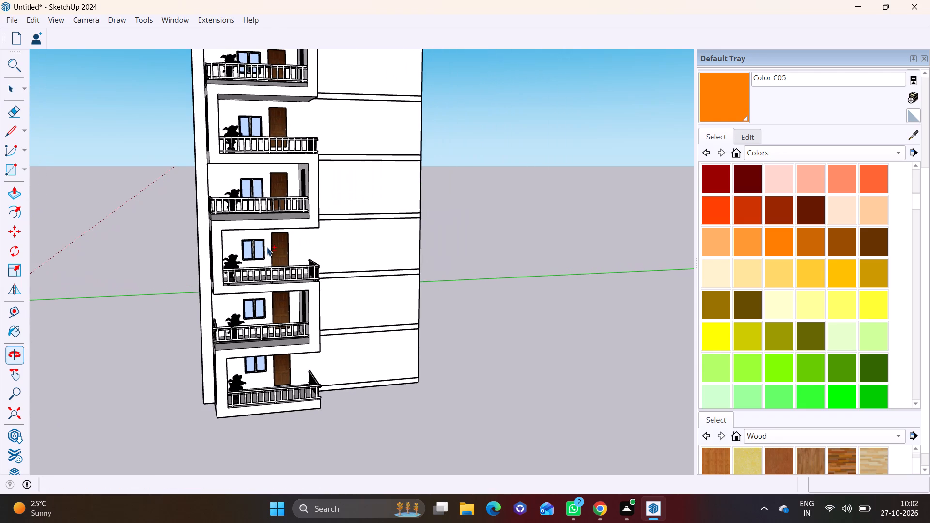
{"action": "middle_click_drag", "start_coordinate": [348, 285], "coordinate": [350, 274]}
{"action": "scroll", "coordinate": [231, 355], "scroll_direction": "up", "scroll_amount": 1}
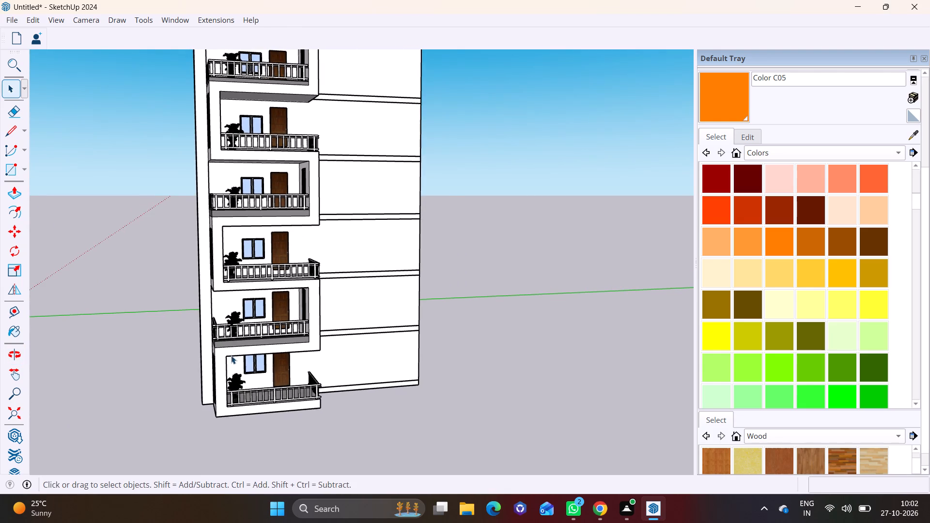
{"action": "scroll", "coordinate": [231, 355], "scroll_direction": "up", "scroll_amount": 2}
{"action": "scroll", "coordinate": [252, 308], "scroll_direction": "up", "scroll_amount": 1}
{"action": "middle_click_drag", "start_coordinate": [255, 341], "coordinate": [305, 339]}
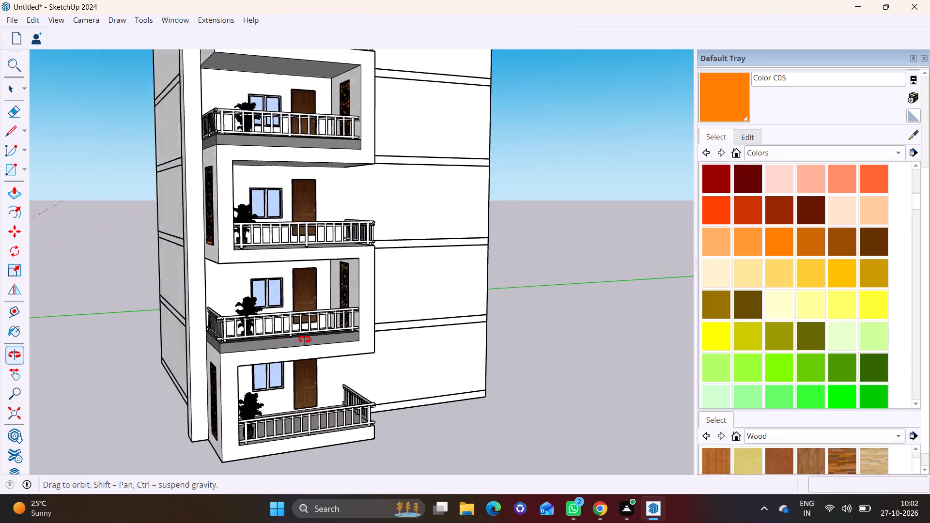
{"action": "middle_click_drag", "start_coordinate": [305, 339], "coordinate": [393, 337]}
{"action": "scroll", "coordinate": [413, 333], "scroll_direction": "down", "scroll_amount": 4}
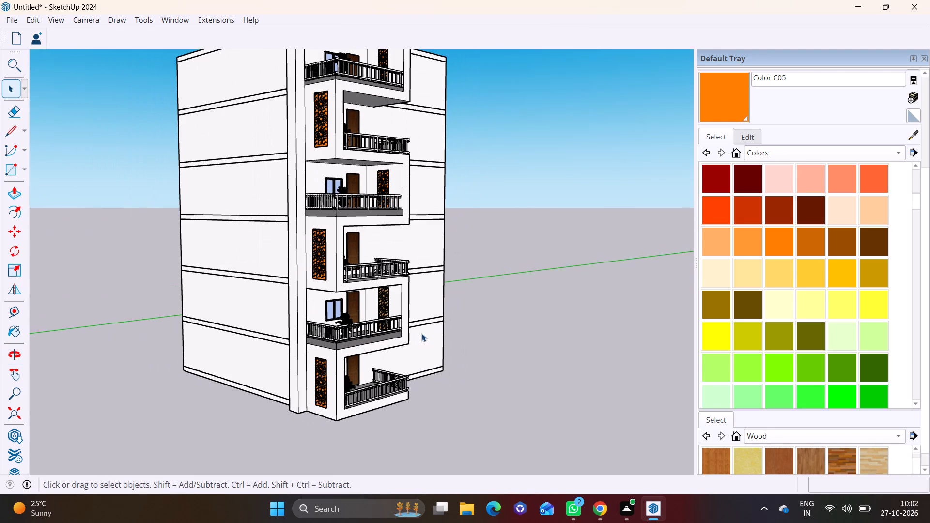
{"action": "scroll", "coordinate": [436, 330], "scroll_direction": "down", "scroll_amount": 2}
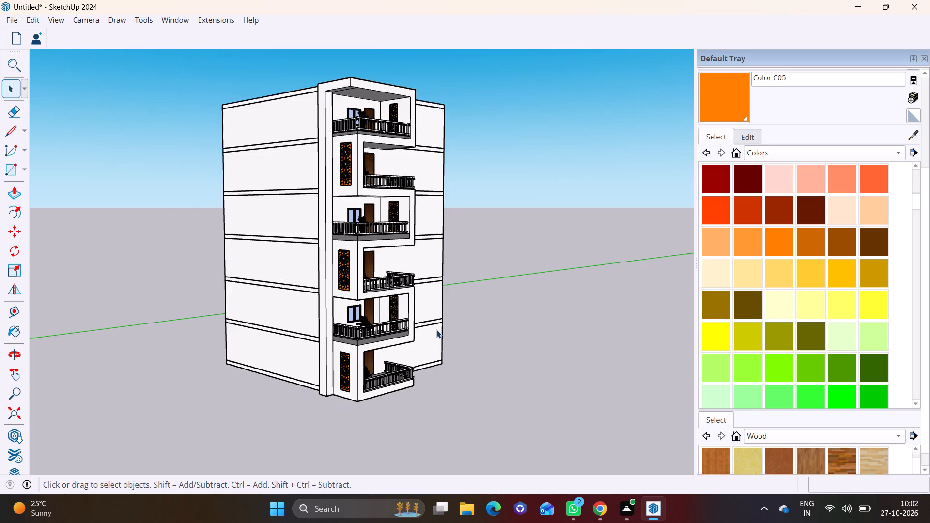
{"action": "scroll", "coordinate": [431, 318], "scroll_direction": "down", "scroll_amount": 6}
{"action": "middle_click_drag", "start_coordinate": [399, 267], "coordinate": [342, 266]}
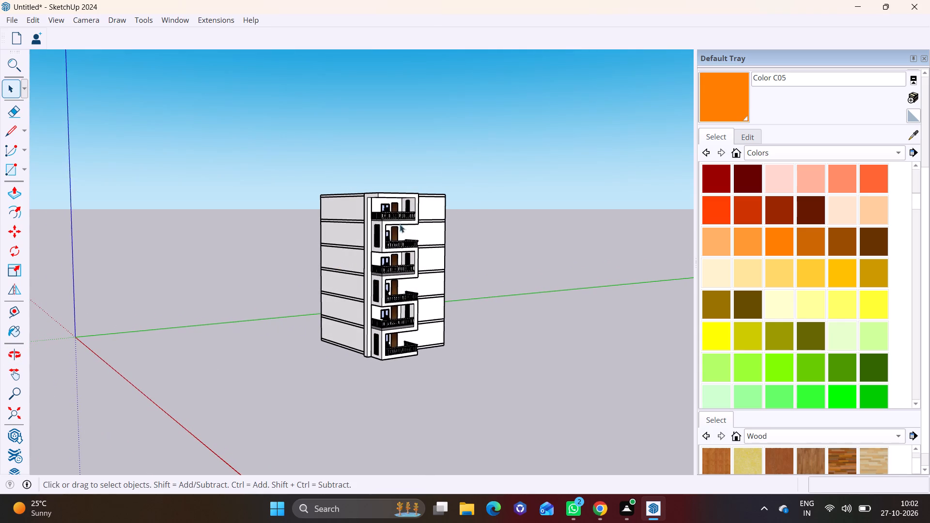
{"action": "scroll", "coordinate": [430, 206], "scroll_direction": "up", "scroll_amount": 4}
{"action": "middle_click_drag", "start_coordinate": [414, 215], "coordinate": [289, 261], "text": "shift"}
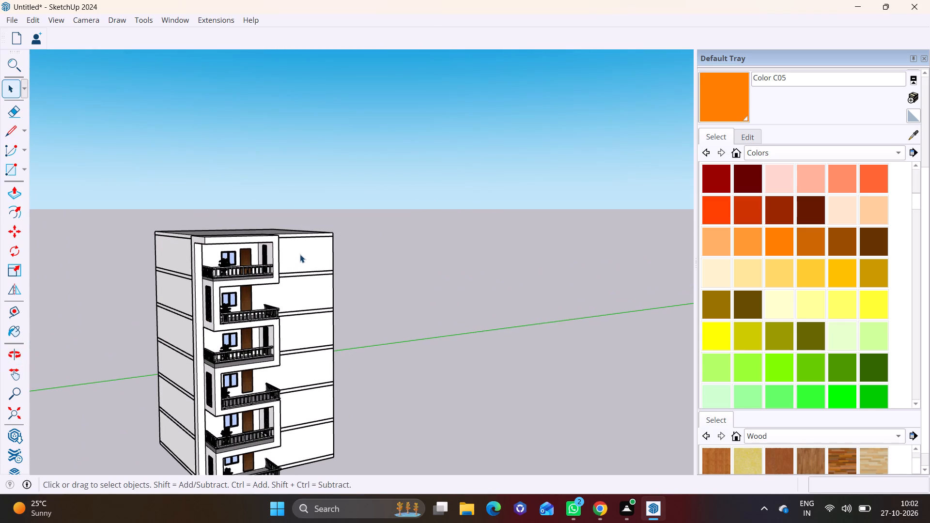
{"action": "scroll", "coordinate": [300, 254], "scroll_direction": "down", "scroll_amount": 2}
{"action": "middle_click_drag", "start_coordinate": [300, 254], "coordinate": [226, 237], "text": "shift"}
{"action": "middle_click_drag", "start_coordinate": [246, 236], "coordinate": [145, 229]}
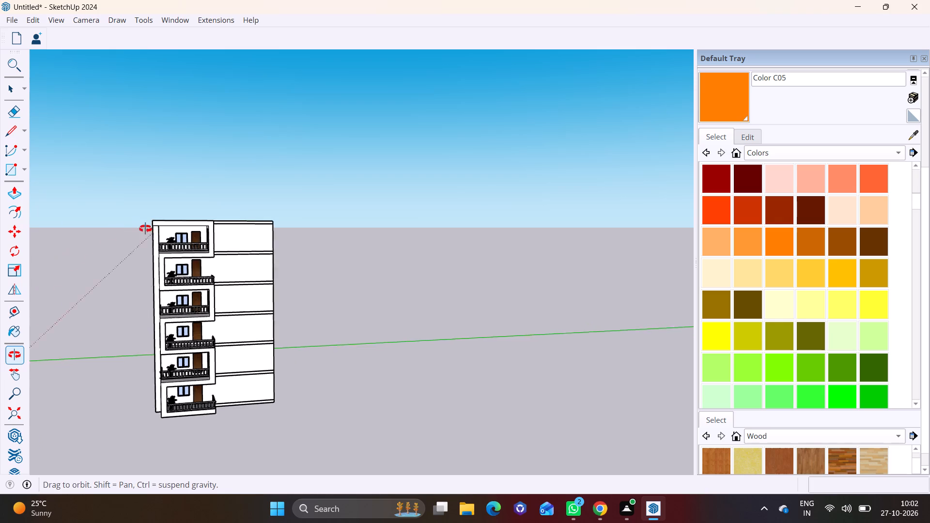
{"action": "middle_click_drag", "start_coordinate": [145, 229], "coordinate": [128, 229]}
{"action": "scroll", "coordinate": [231, 281], "scroll_direction": "up", "scroll_amount": 2}
{"action": "scroll", "coordinate": [275, 310], "scroll_direction": "up", "scroll_amount": 5}
{"action": "middle_click_drag", "start_coordinate": [272, 326], "coordinate": [266, 311], "text": "shift"}
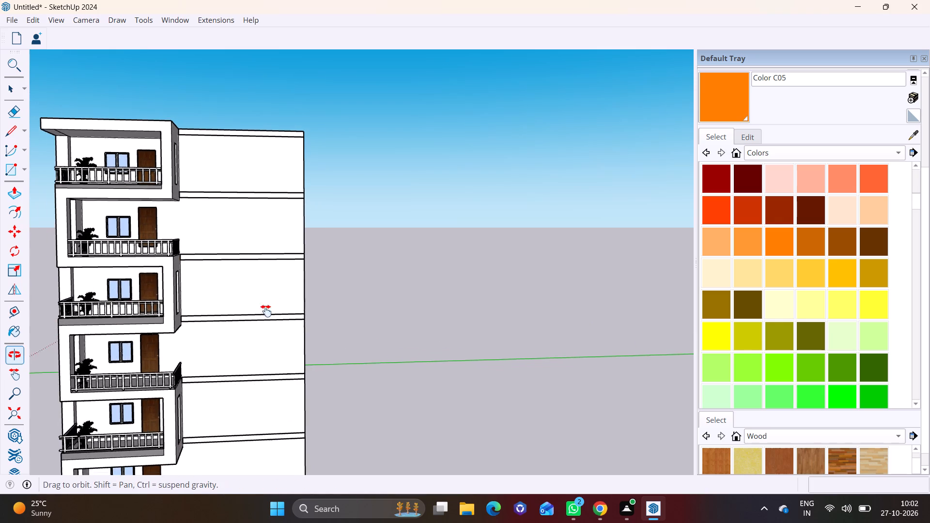
{"action": "middle_click_drag", "start_coordinate": [266, 311], "coordinate": [262, 270], "text": "shift"}
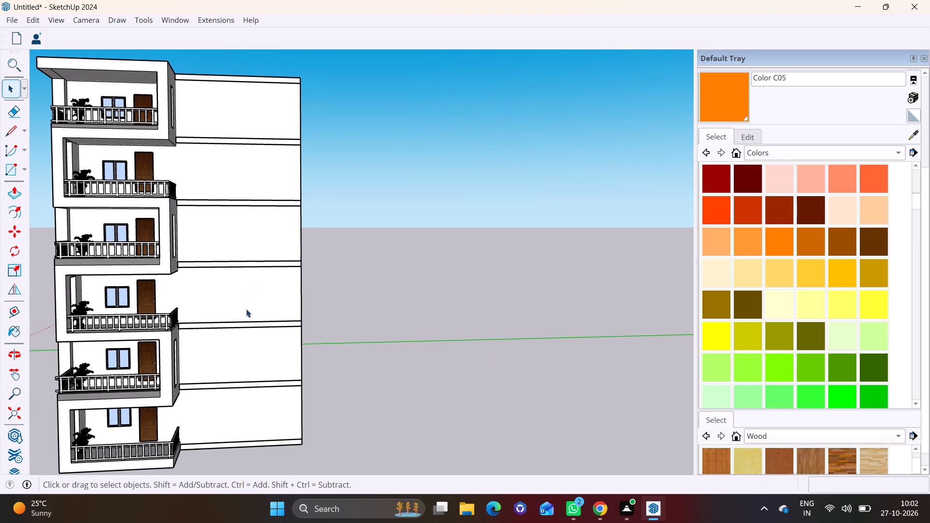
{"action": "middle_click_drag", "start_coordinate": [262, 312], "coordinate": [257, 299]}
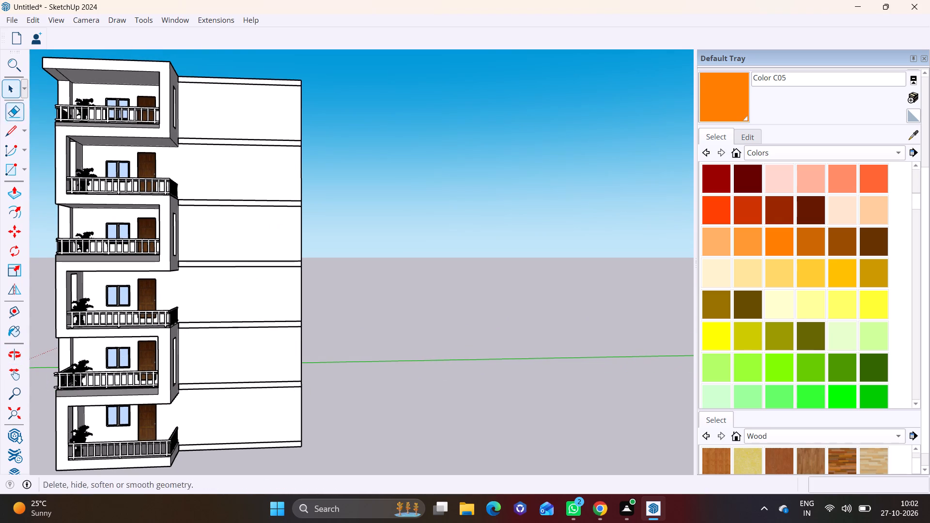
Draw a rectangle about 6' 6 11/16" by 19' 9 3/16" on the top storey's blank front wall, reaching the outer corner.
{"action": "left_click", "coordinate": [26, 164]}
{"action": "left_click", "coordinate": [31, 185]}
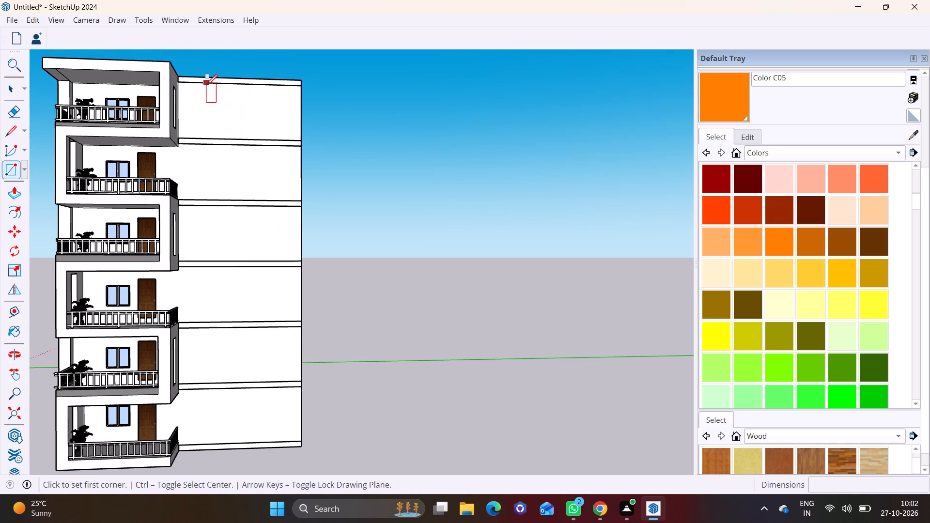
{"action": "left_click", "coordinate": [191, 89]}
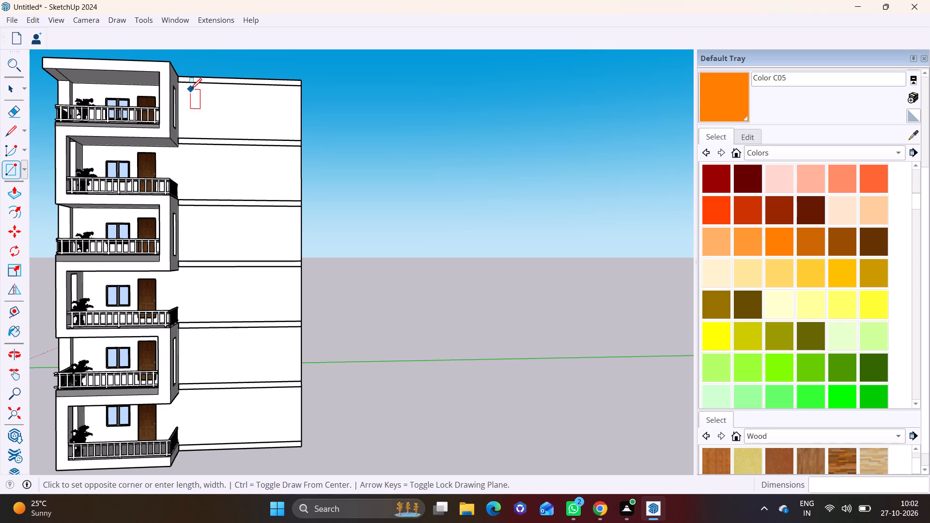
{"action": "left_click", "coordinate": [301, 129]}
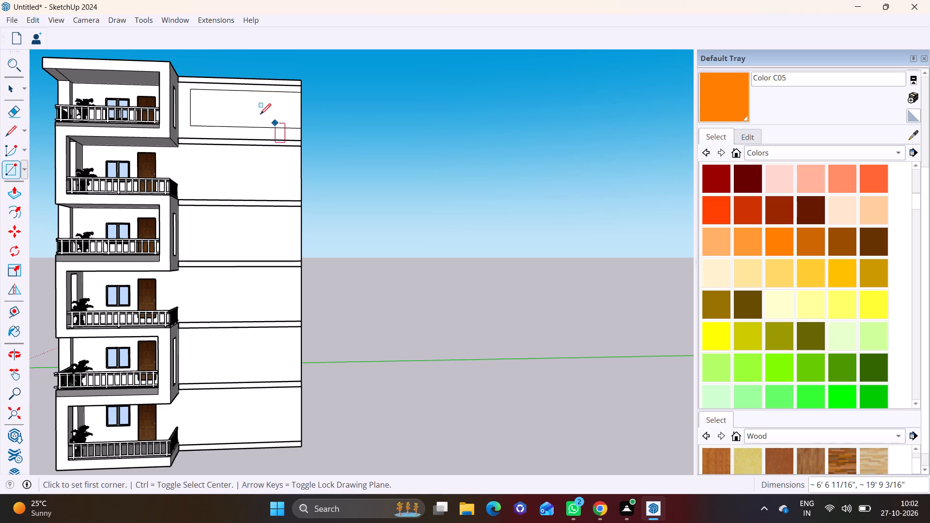
Push/Pull the top-storey rectangle outward so it projects from the front wall.
{"action": "middle_click_drag", "start_coordinate": [259, 113], "coordinate": [114, 186]}
{"action": "key", "text": "space"}
{"action": "left_click", "coordinate": [274, 103]}
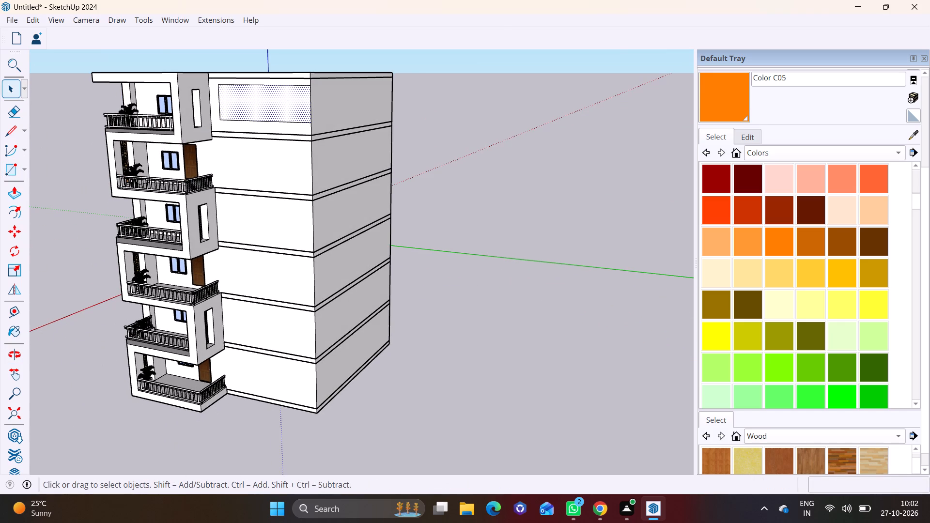
{"action": "left_click", "coordinate": [18, 190]}
{"action": "left_click", "coordinate": [248, 97]}
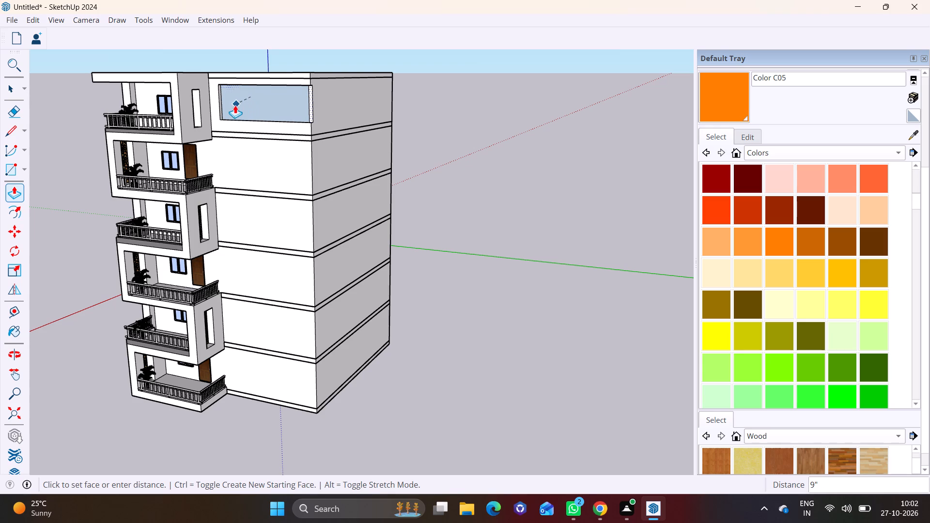
{"action": "key", "text": "Escape"}
{"action": "left_click", "coordinate": [242, 103]}
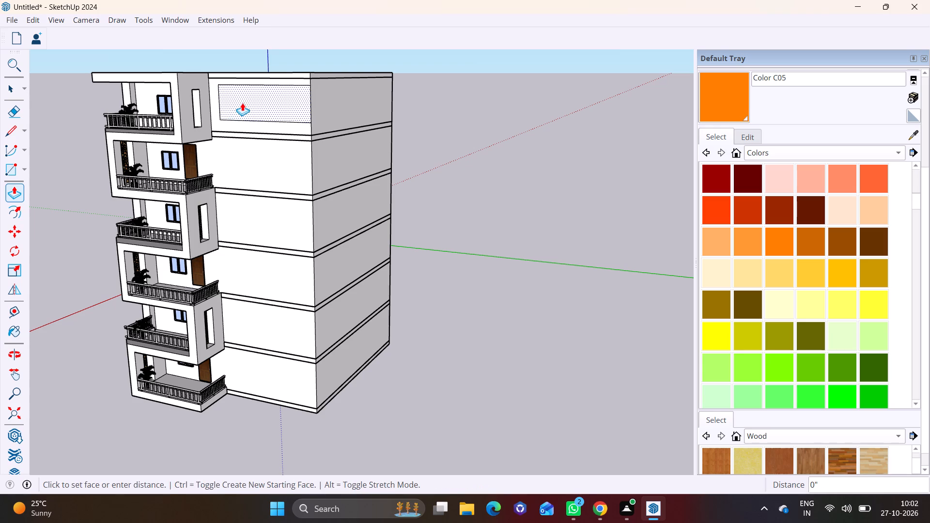
{"action": "left_click", "coordinate": [236, 103]}
Draw a vertical line along the tower's corner edge between the top and bottom of the projecting panel's end.
{"action": "left_click_drag", "start_coordinate": [7, 126], "coordinate": [78, 128]}
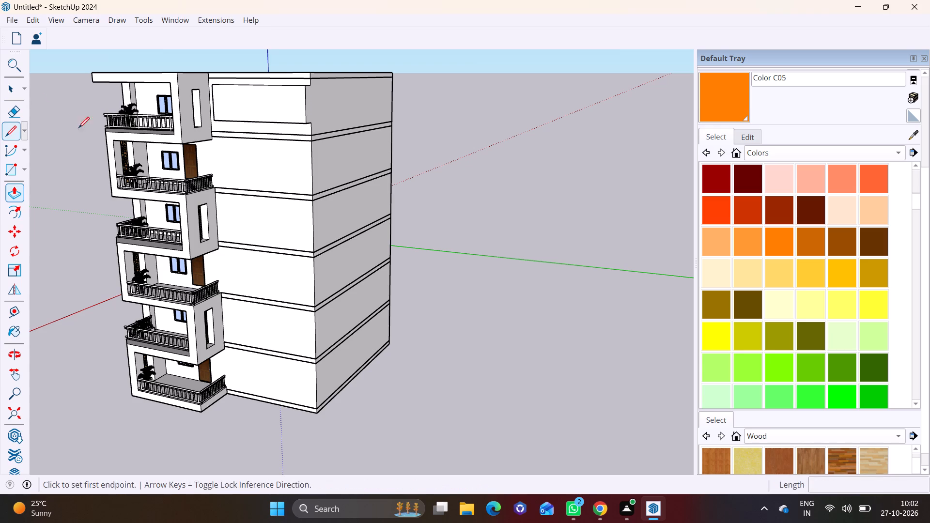
{"action": "left_click_drag", "start_coordinate": [78, 128], "coordinate": [16, 128]}
{"action": "middle_click_drag", "start_coordinate": [326, 92], "coordinate": [190, 92]}
{"action": "scroll", "coordinate": [284, 92], "scroll_direction": "up", "scroll_amount": 9}
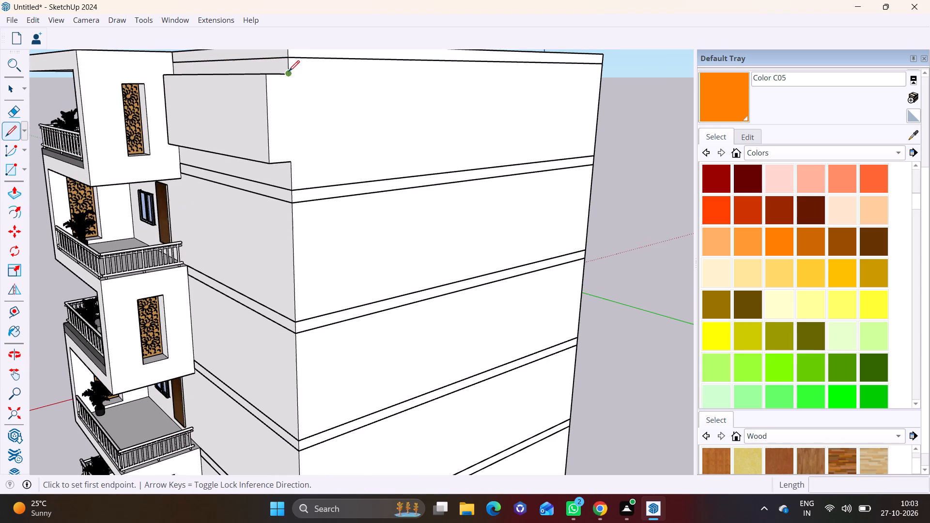
{"action": "left_click", "coordinate": [289, 71]}
{"action": "left_click", "coordinate": [293, 163]}
Push the projecting top-storey panel's front face back toward the wall by about 1', leaving a thinner projection.
{"action": "key", "text": "space"}
{"action": "left_click", "coordinate": [235, 130]}
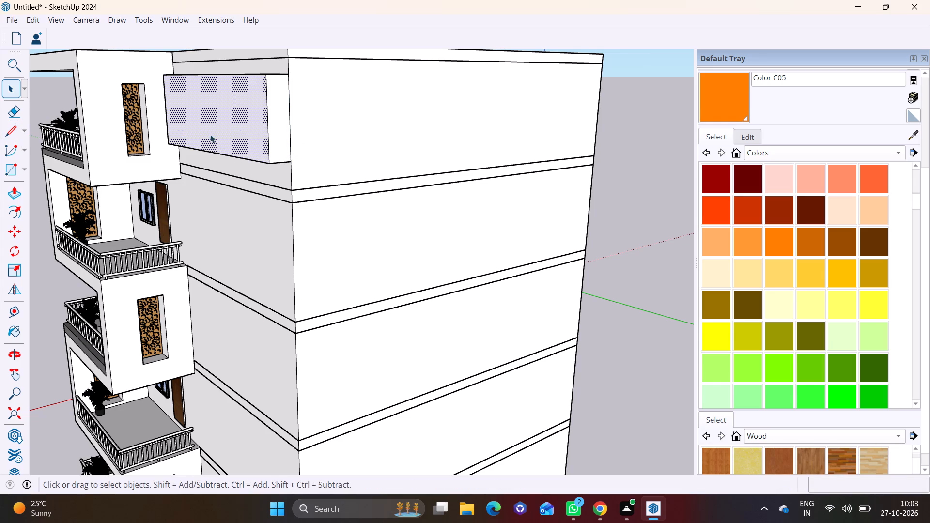
{"action": "left_click", "coordinate": [17, 188]}
{"action": "left_click", "coordinate": [249, 120]}
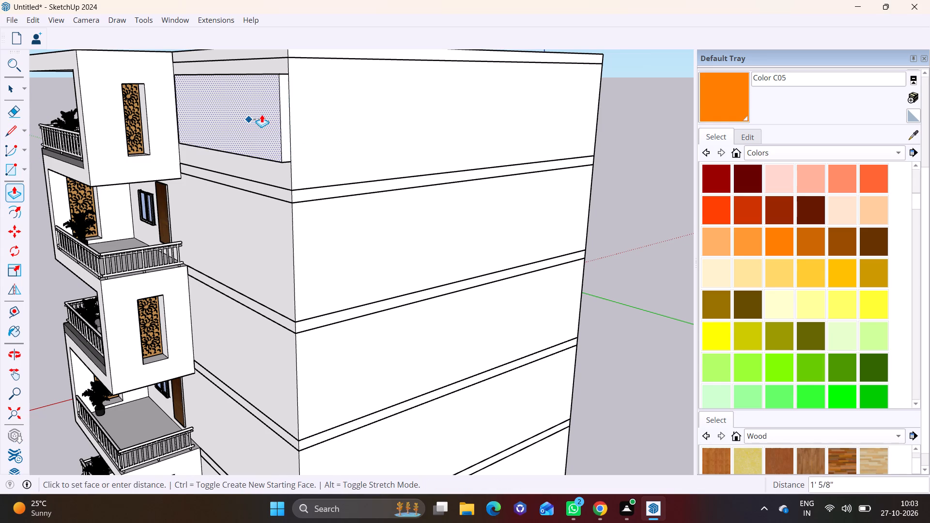
{"action": "left_click", "coordinate": [262, 114]}
{"action": "middle_click_drag", "start_coordinate": [245, 207], "coordinate": [346, 66]}
{"action": "scroll", "coordinate": [324, 65], "scroll_direction": "up", "scroll_amount": 3}
{"action": "middle_click_drag", "start_coordinate": [317, 86], "coordinate": [275, 162], "text": "shift"}
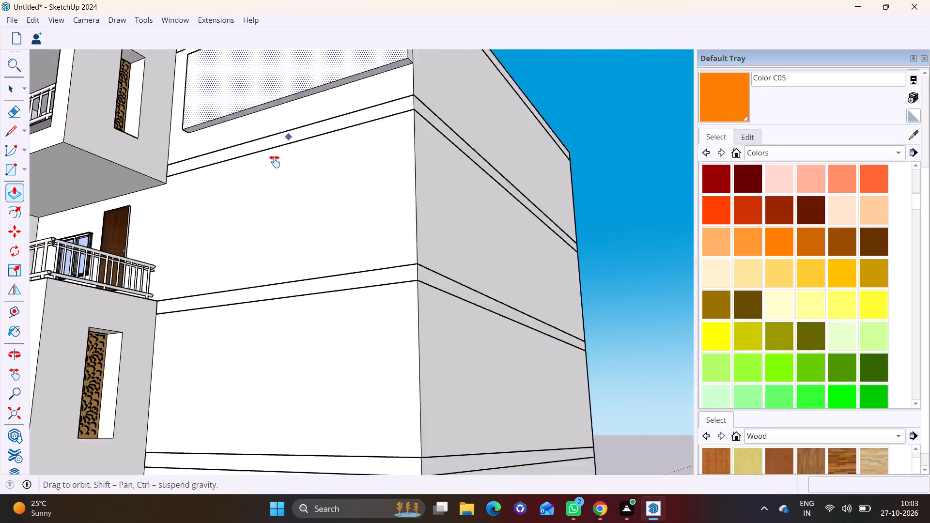
{"action": "middle_click_drag", "start_coordinate": [275, 162], "coordinate": [232, 230], "text": "shift"}
{"action": "middle_click_drag", "start_coordinate": [258, 213], "coordinate": [294, 167]}
{"action": "left_click", "coordinate": [10, 90]}
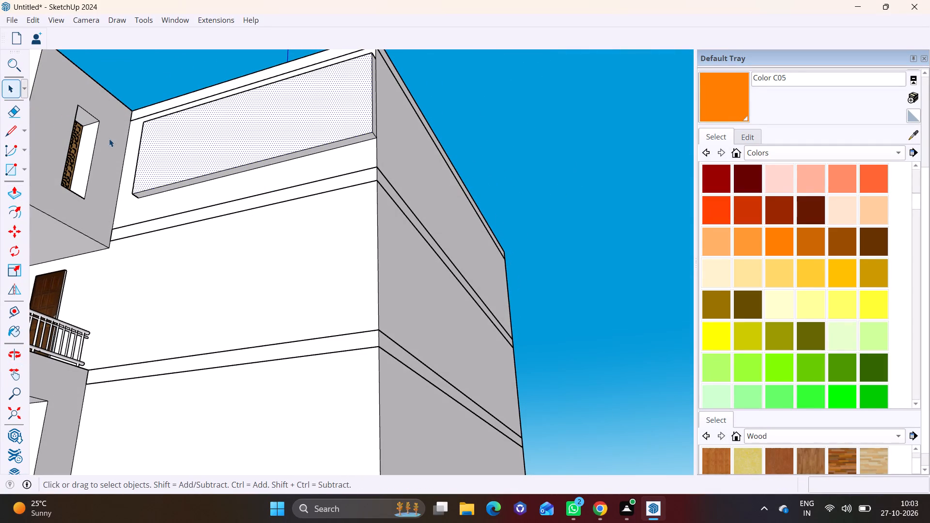
Push/Pull the projecting top-storey panel's underside down past all storeys to the bottom edge of the tower's front wall.
{"action": "left_click", "coordinate": [192, 180]}
{"action": "left_click", "coordinate": [176, 187]}
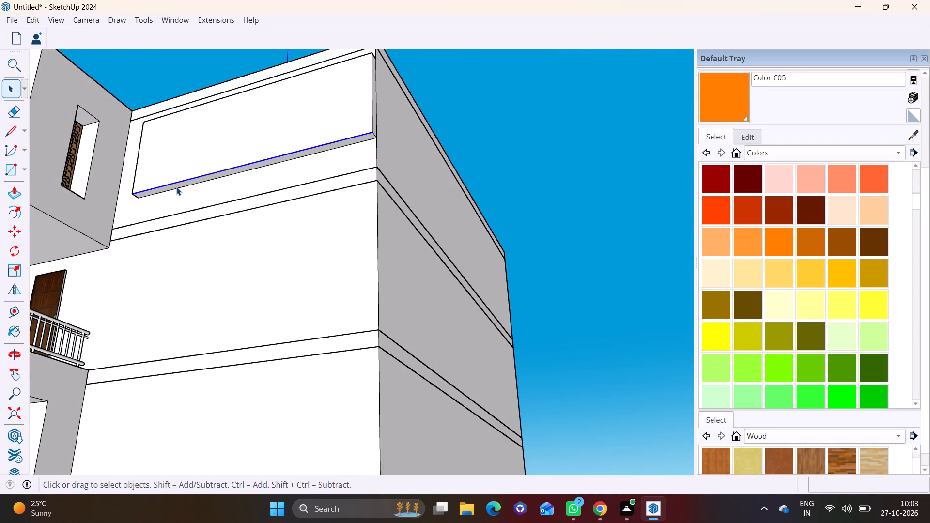
{"action": "left_click", "coordinate": [13, 192]}
{"action": "left_click", "coordinate": [239, 166]}
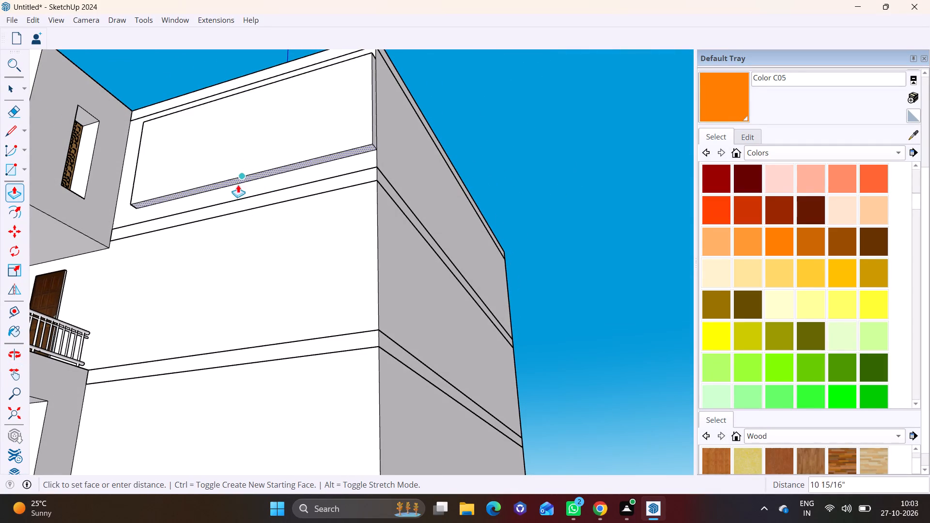
{"action": "left_click_drag", "start_coordinate": [241, 198], "coordinate": [228, 286]}
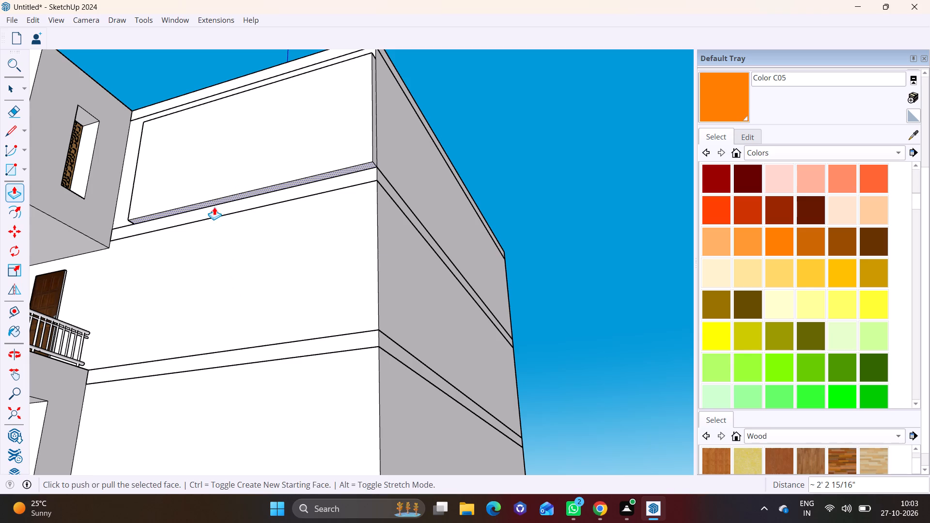
{"action": "left_click_drag", "start_coordinate": [214, 201], "coordinate": [208, 362]}
{"action": "scroll", "coordinate": [211, 347], "scroll_direction": "down", "scroll_amount": 4}
{"action": "middle_click_drag", "start_coordinate": [221, 347], "coordinate": [218, 161]}
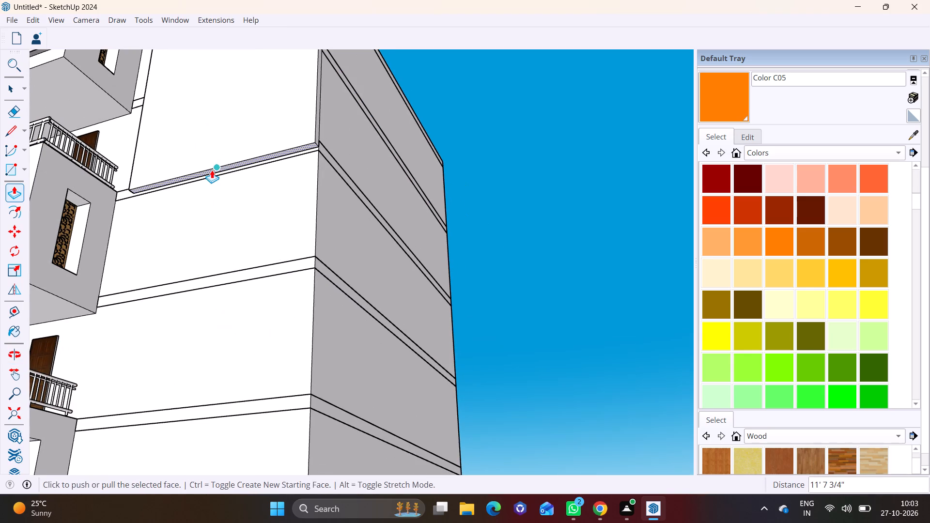
{"action": "left_click_drag", "start_coordinate": [213, 169], "coordinate": [194, 335]}
{"action": "middle_click_drag", "start_coordinate": [201, 326], "coordinate": [281, 121], "text": "shift"}
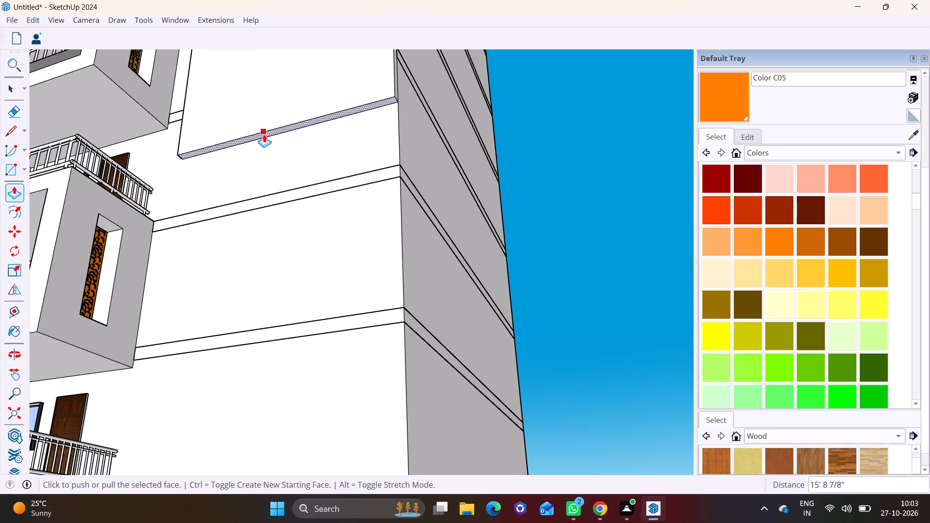
{"action": "left_click_drag", "start_coordinate": [264, 134], "coordinate": [247, 344]}
{"action": "left_click_drag", "start_coordinate": [252, 193], "coordinate": [239, 343]}
{"action": "scroll", "coordinate": [242, 333], "scroll_direction": "down", "scroll_amount": 2}
{"action": "middle_click_drag", "start_coordinate": [247, 330], "coordinate": [239, 240], "text": "shift"}
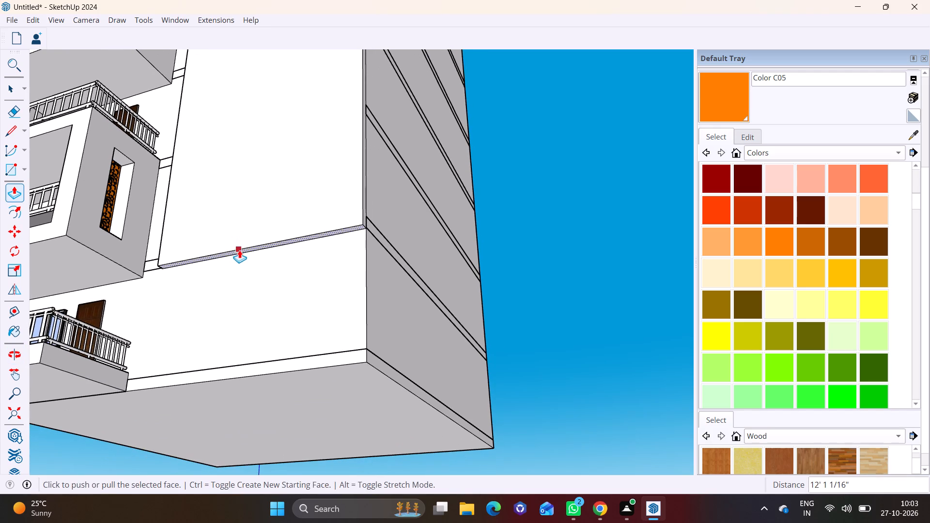
{"action": "left_click_drag", "start_coordinate": [239, 250], "coordinate": [239, 389]}
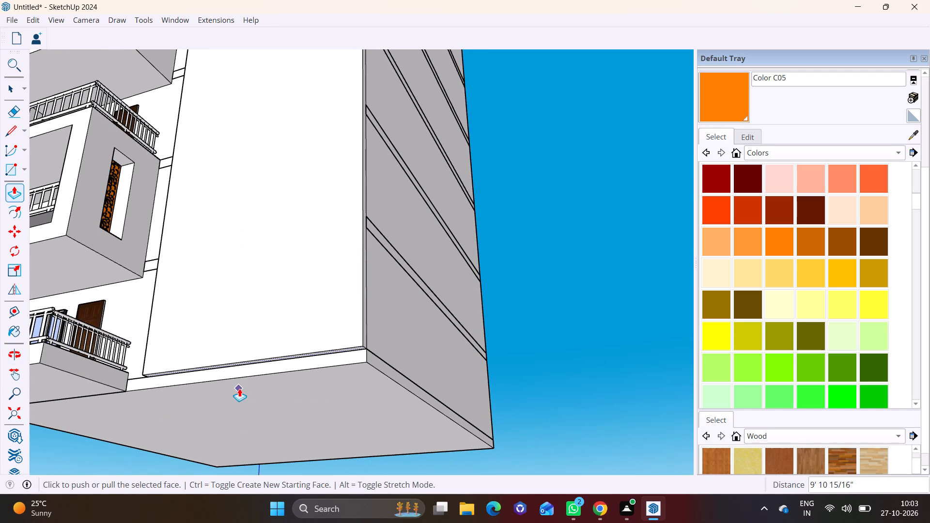
{"action": "scroll", "coordinate": [256, 382], "scroll_direction": "up", "scroll_amount": 3}
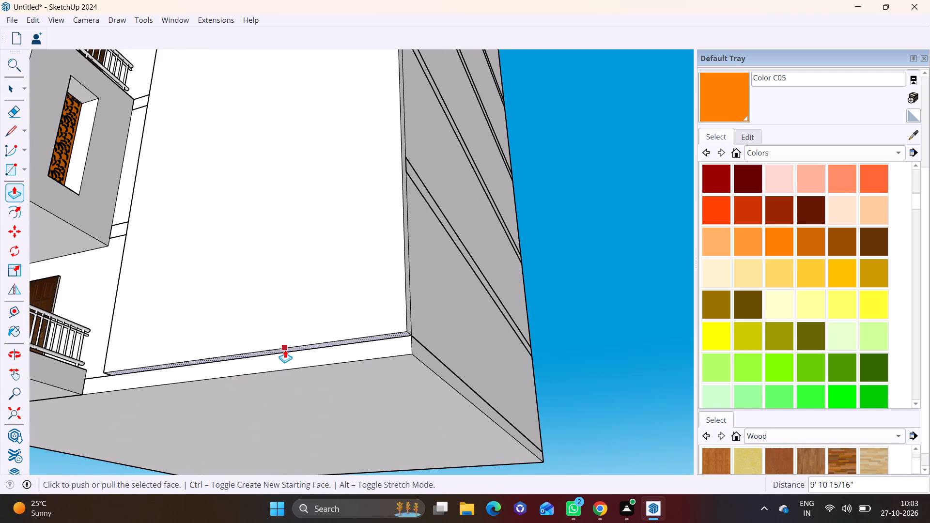
{"action": "left_click_drag", "start_coordinate": [285, 350], "coordinate": [287, 366]}
{"action": "left_click", "coordinate": [287, 366]}
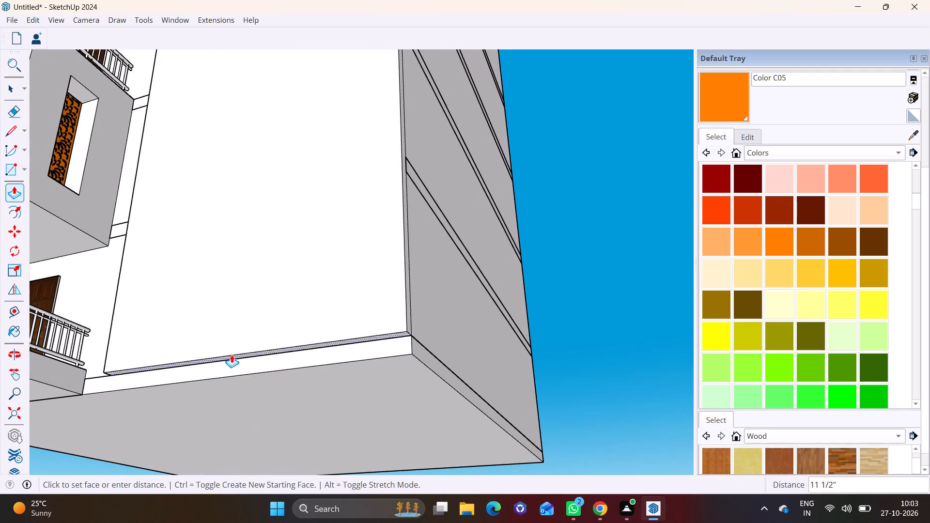
{"action": "left_click", "coordinate": [434, 373]}
{"action": "scroll", "coordinate": [305, 313], "scroll_direction": "down", "scroll_amount": 3}
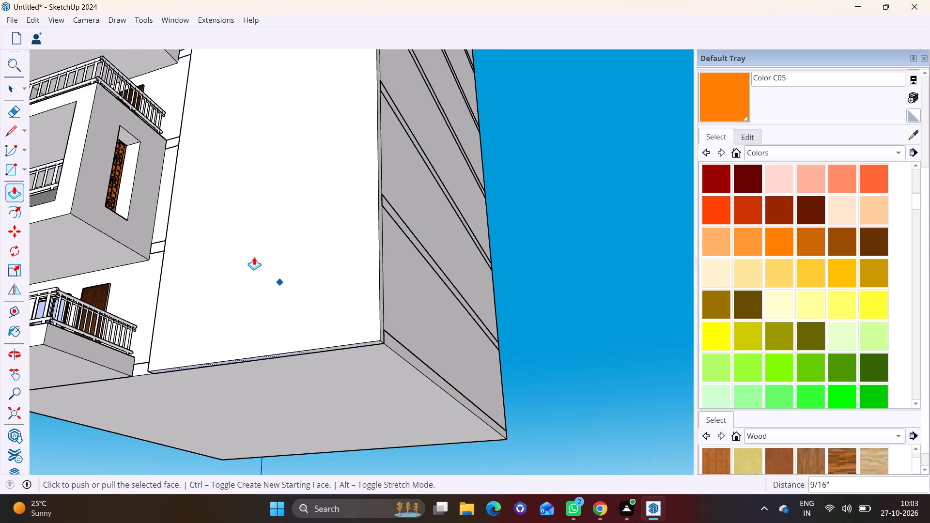
{"action": "middle_click_drag", "start_coordinate": [252, 259], "coordinate": [511, 356]}
{"action": "scroll", "coordinate": [514, 354], "scroll_direction": "down", "scroll_amount": 1}
{"action": "scroll", "coordinate": [382, 362], "scroll_direction": "up", "scroll_amount": 6}
{"action": "key", "text": "space"}
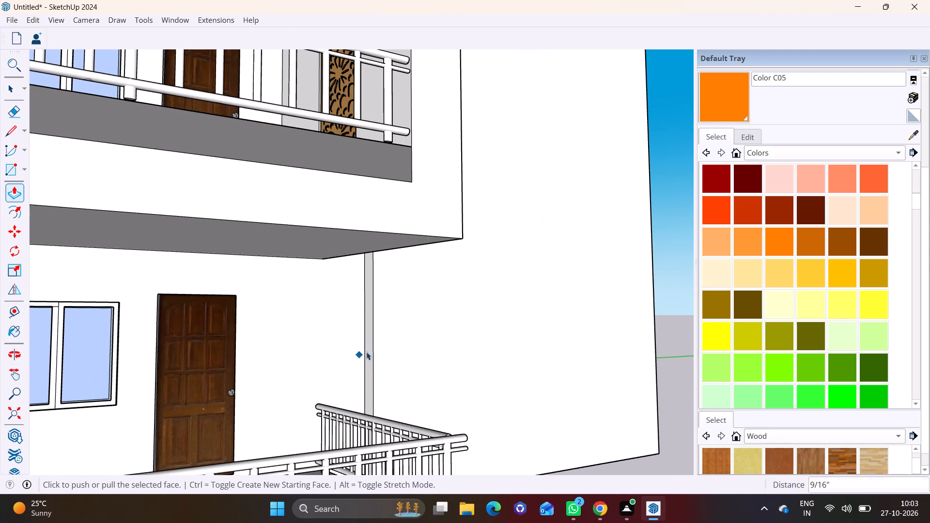
Push/Pull the tall facade panel's narrow side face toward the balconies to widen the panel.
{"action": "left_click", "coordinate": [369, 349]}
{"action": "left_click", "coordinate": [12, 192]}
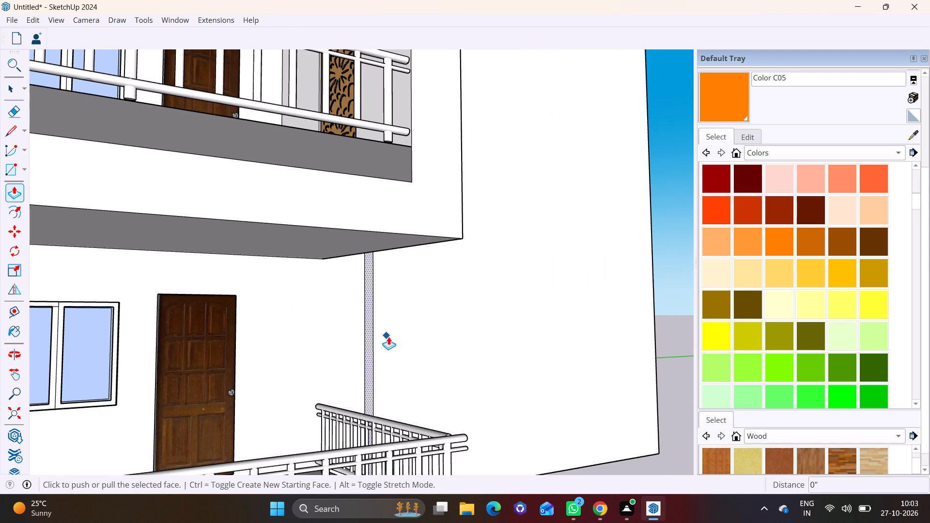
{"action": "left_click", "coordinate": [368, 339]}
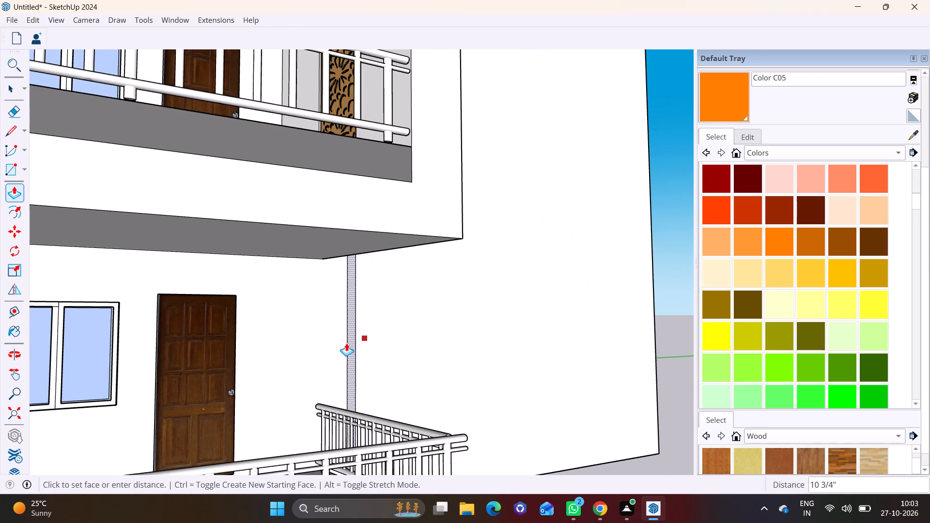
{"action": "left_click", "coordinate": [336, 345]}
{"action": "key", "text": "space"}
Push/Pull the facade panel's top face up to about 3' 11 7/16" above the roof edge.
{"action": "middle_click_drag", "start_coordinate": [662, 347], "coordinate": [502, 422]}
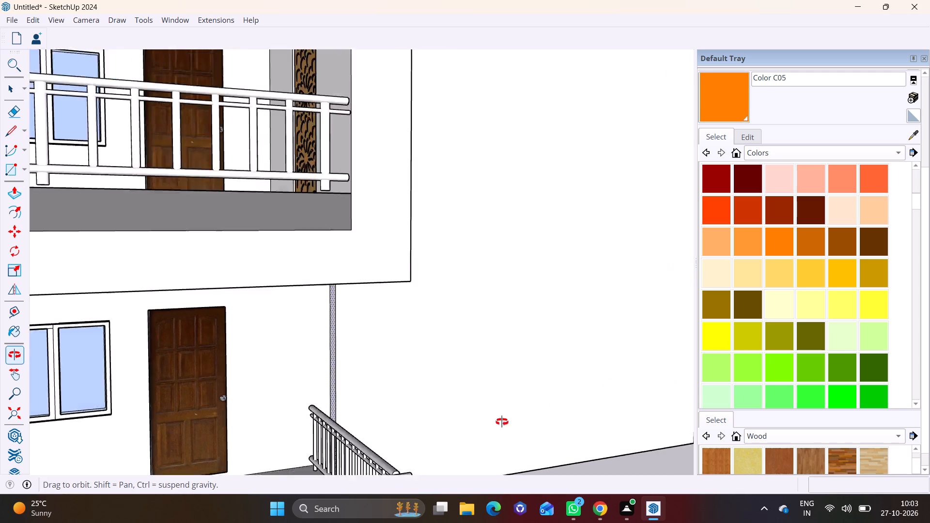
{"action": "middle_click_drag", "start_coordinate": [502, 422], "coordinate": [422, 423]}
{"action": "scroll", "coordinate": [445, 385], "scroll_direction": "down", "scroll_amount": 13}
{"action": "scroll", "coordinate": [522, 304], "scroll_direction": "up", "scroll_amount": 1}
{"action": "middle_click_drag", "start_coordinate": [510, 309], "coordinate": [305, 388], "text": "shift"}
{"action": "scroll", "coordinate": [298, 337], "scroll_direction": "down", "scroll_amount": 4}
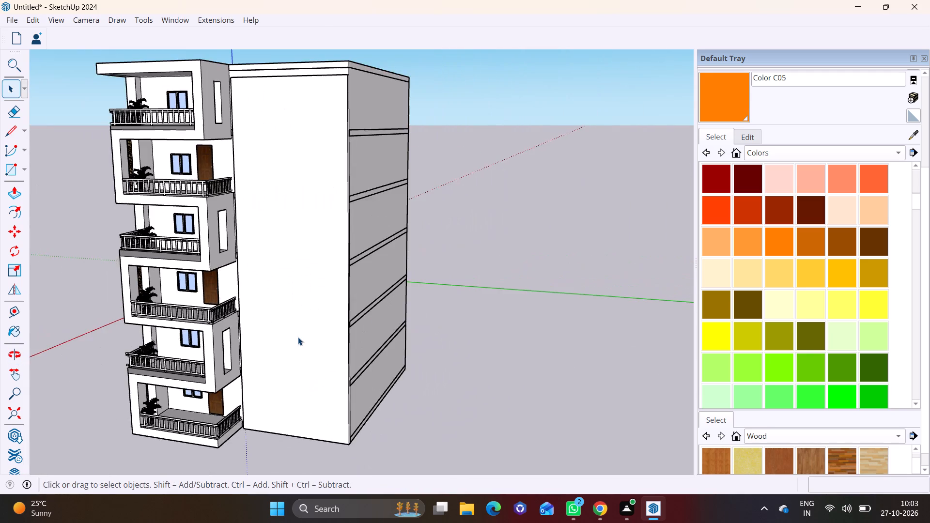
{"action": "scroll", "coordinate": [298, 337], "scroll_direction": "down", "scroll_amount": 3}
{"action": "middle_click_drag", "start_coordinate": [315, 336], "coordinate": [267, 317]}
{"action": "scroll", "coordinate": [293, 155], "scroll_direction": "up", "scroll_amount": 9}
{"action": "middle_click_drag", "start_coordinate": [336, 142], "coordinate": [300, 261]}
{"action": "scroll", "coordinate": [301, 220], "scroll_direction": "up", "scroll_amount": 8}
{"action": "left_click", "coordinate": [299, 216]}
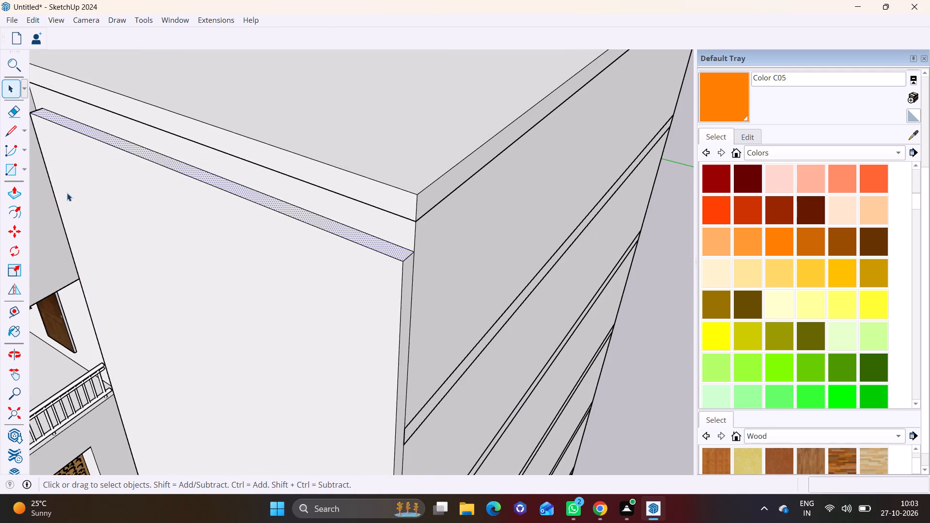
{"action": "left_click", "coordinate": [20, 190]}
{"action": "left_click", "coordinate": [306, 213]}
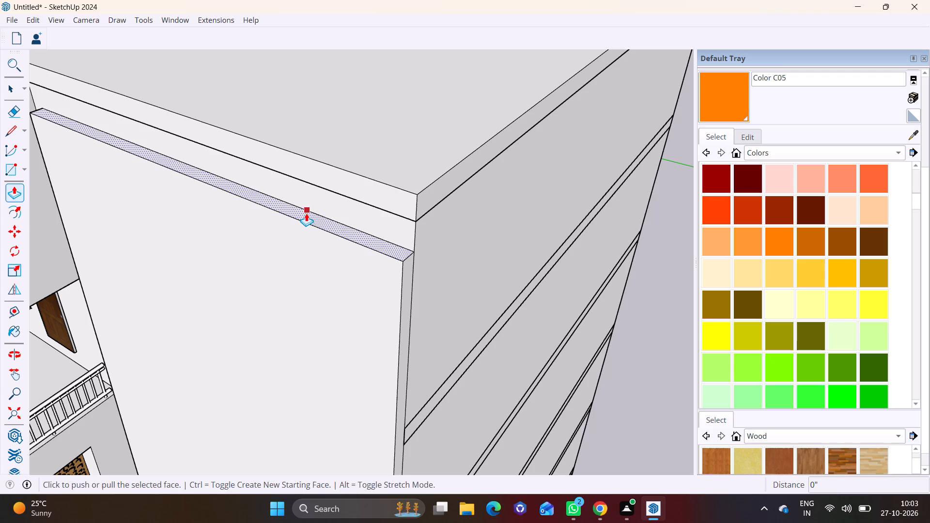
{"action": "left_click", "coordinate": [305, 122]}
{"action": "left_click", "coordinate": [311, 188]}
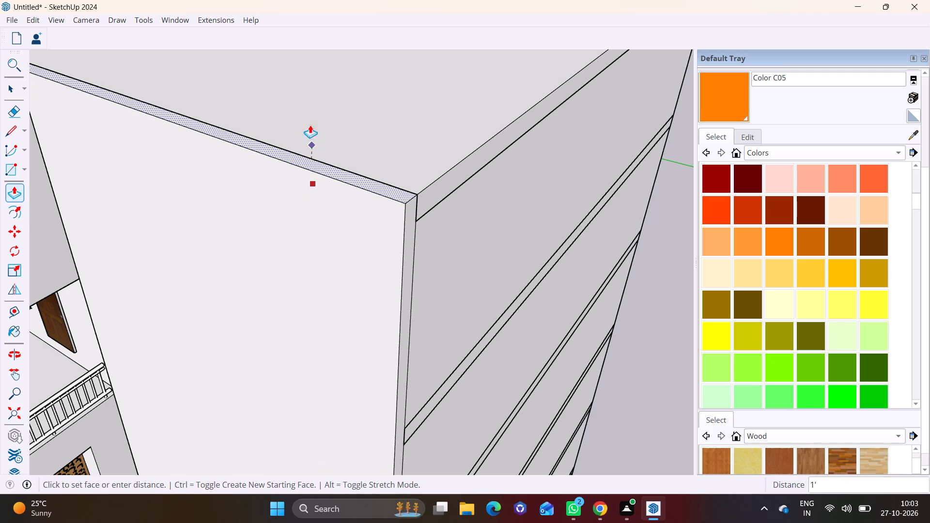
{"action": "left_click", "coordinate": [307, 69]}
{"action": "left_click", "coordinate": [339, 175]}
{"action": "left_click", "coordinate": [328, 58]}
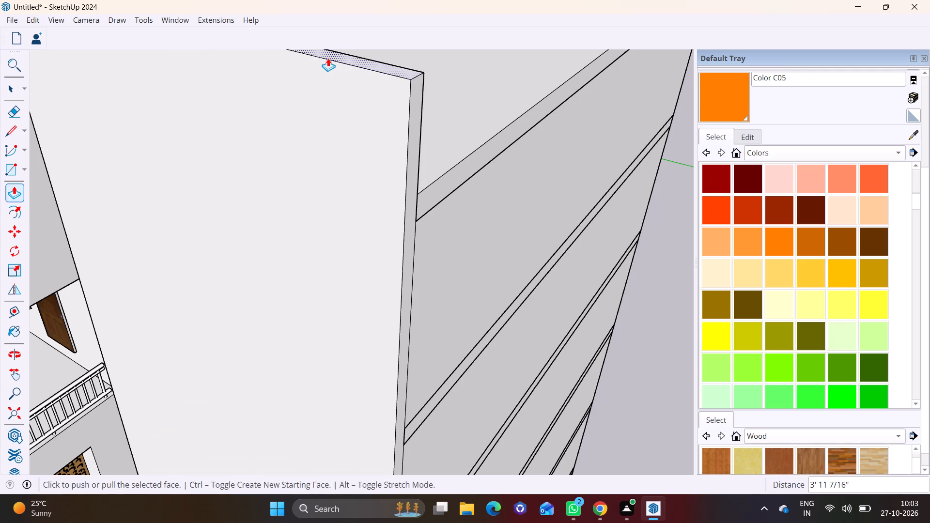
{"action": "key", "text": "space"}
Push/Pull the tall facade panel's front face outward by about 4" to thicken it.
{"action": "left_click", "coordinate": [346, 210]}
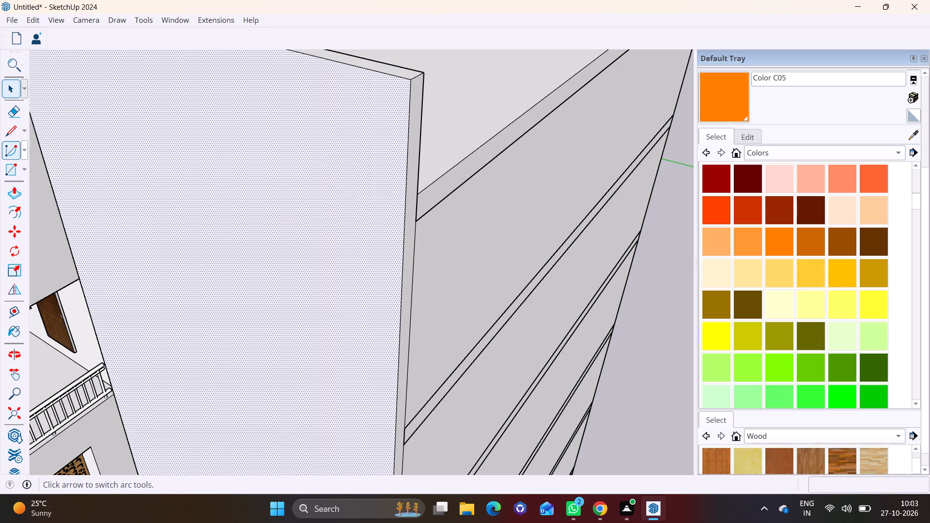
{"action": "left_click", "coordinate": [18, 191]}
{"action": "left_click", "coordinate": [271, 207]}
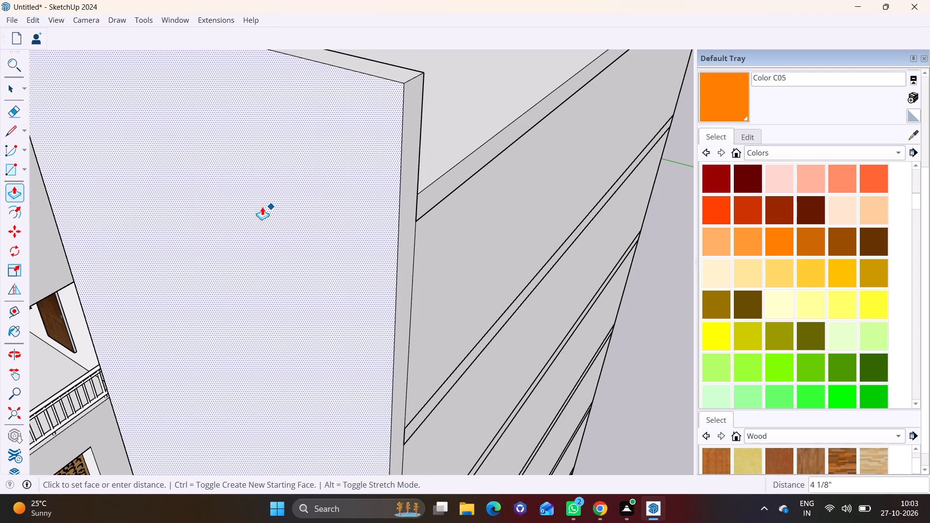
{"action": "left_click", "coordinate": [263, 204]}
{"action": "key", "text": "space"}
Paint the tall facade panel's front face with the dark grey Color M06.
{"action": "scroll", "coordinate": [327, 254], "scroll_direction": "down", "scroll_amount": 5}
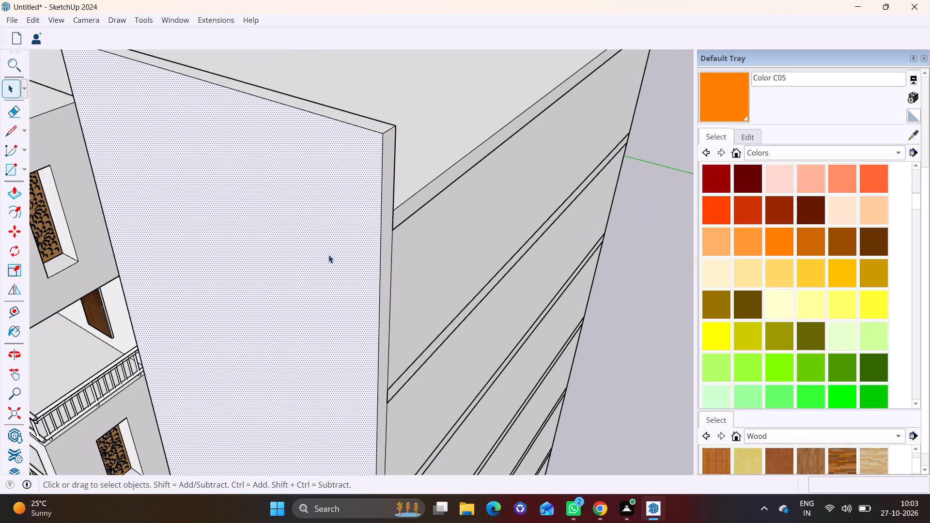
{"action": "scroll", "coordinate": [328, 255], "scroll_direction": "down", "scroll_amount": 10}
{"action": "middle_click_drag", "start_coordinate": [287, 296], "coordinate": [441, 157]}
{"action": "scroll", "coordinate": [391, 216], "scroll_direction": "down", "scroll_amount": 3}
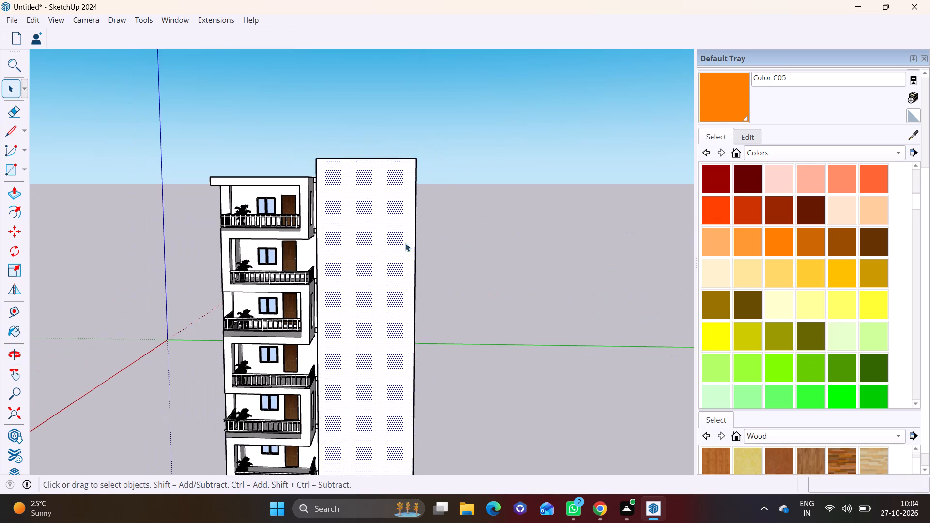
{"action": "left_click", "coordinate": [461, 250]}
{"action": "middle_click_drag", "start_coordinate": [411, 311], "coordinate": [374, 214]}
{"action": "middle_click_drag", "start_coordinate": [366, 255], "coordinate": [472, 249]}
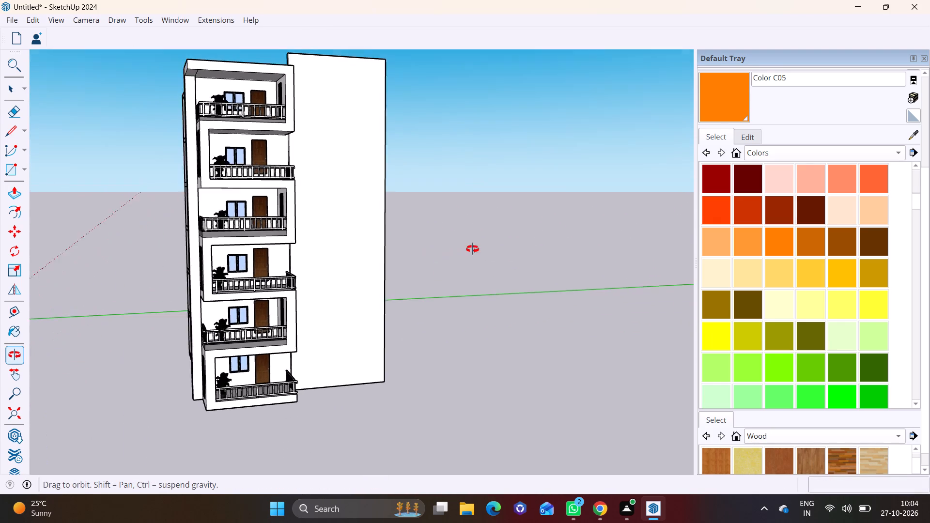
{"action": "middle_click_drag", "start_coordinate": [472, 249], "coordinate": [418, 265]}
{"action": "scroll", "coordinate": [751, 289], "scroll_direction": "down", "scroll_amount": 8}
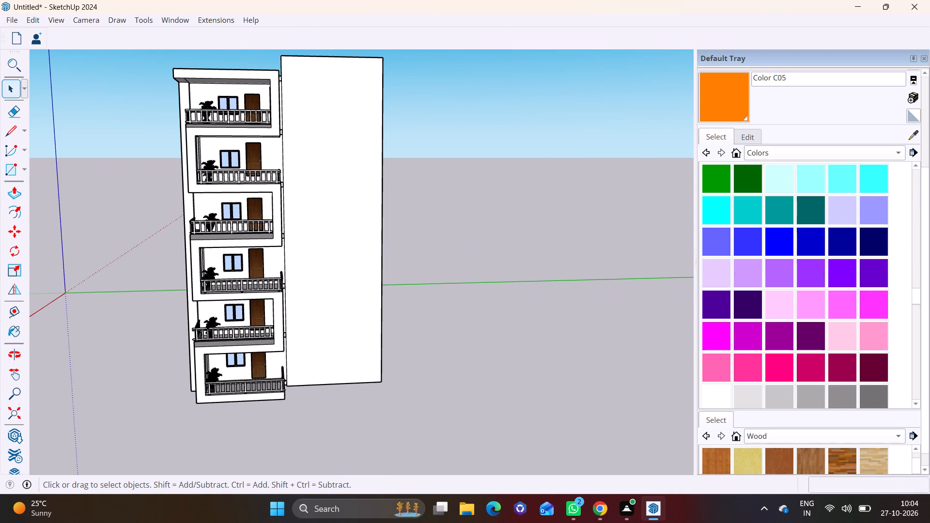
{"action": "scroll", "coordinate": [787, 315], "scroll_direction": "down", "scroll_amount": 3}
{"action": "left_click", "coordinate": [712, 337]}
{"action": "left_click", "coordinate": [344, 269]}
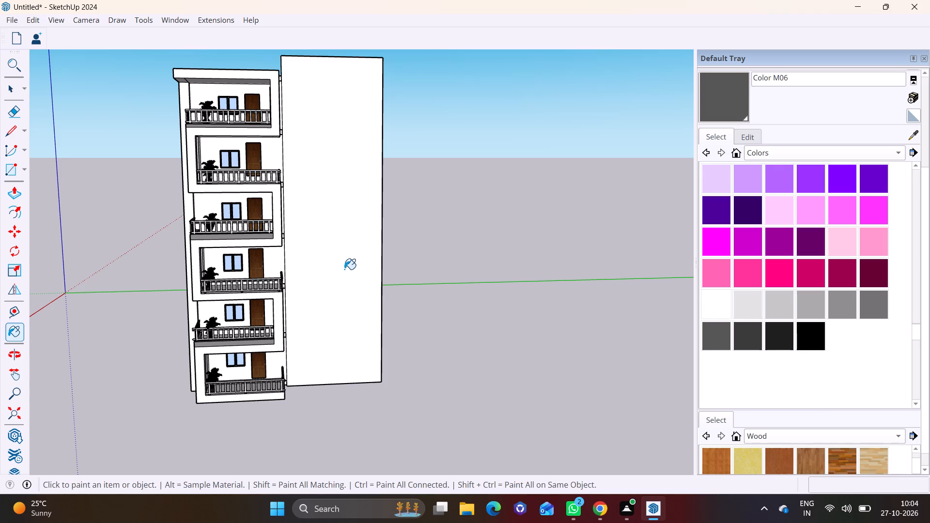
Paint the tall facade panel's front face with the lighter grey Color M04.
{"action": "left_click", "coordinate": [844, 301]}
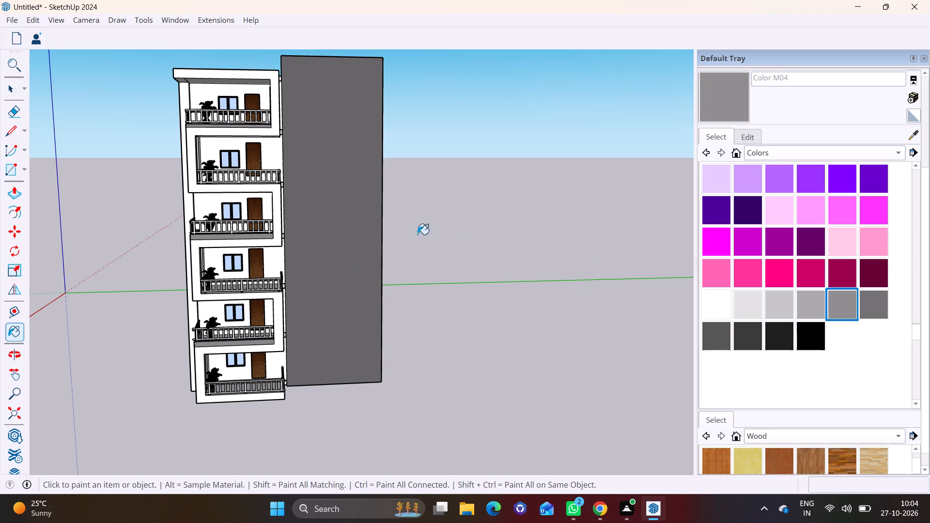
{"action": "left_click", "coordinate": [359, 230]}
{"action": "key", "text": "space"}
{"action": "left_click", "coordinate": [435, 239]}
Draw two small closed leaf-shaped Freehand outlines side by side near the top of the tall grey facade panel's front face.
{"action": "scroll", "coordinate": [336, 212], "scroll_direction": "down", "scroll_amount": 2}
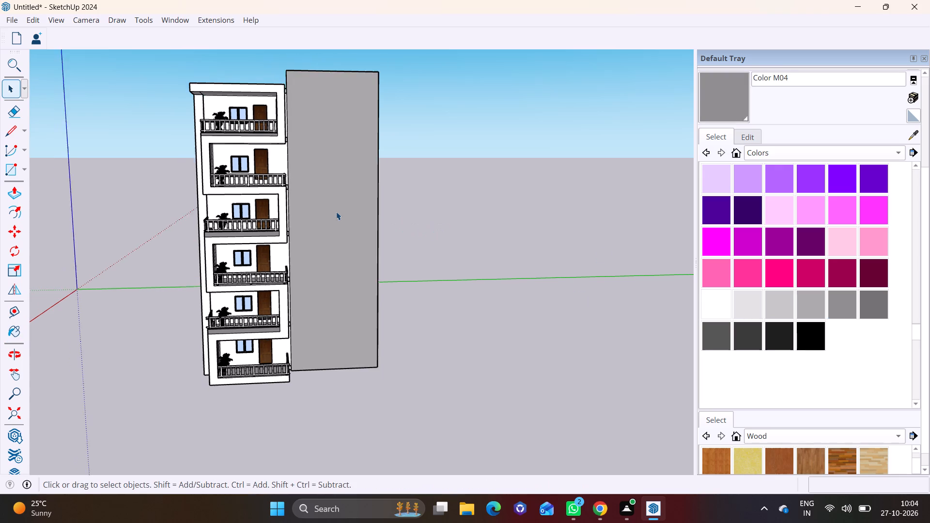
{"action": "middle_click_drag", "start_coordinate": [328, 191], "coordinate": [313, 307], "text": "shift"}
{"action": "scroll", "coordinate": [327, 262], "scroll_direction": "up", "scroll_amount": 9}
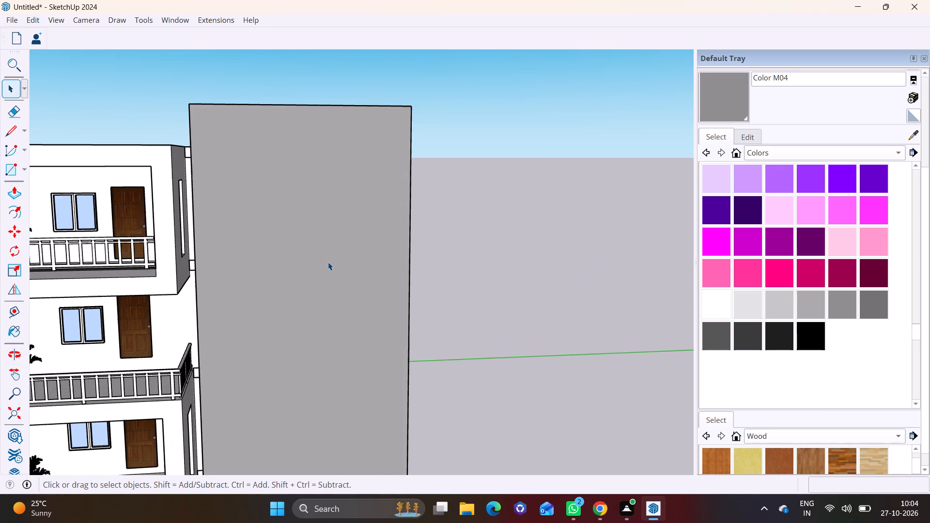
{"action": "scroll", "coordinate": [303, 239], "scroll_direction": "up", "scroll_amount": 4}
{"action": "middle_click_drag", "start_coordinate": [314, 208], "coordinate": [306, 279], "text": "shift"}
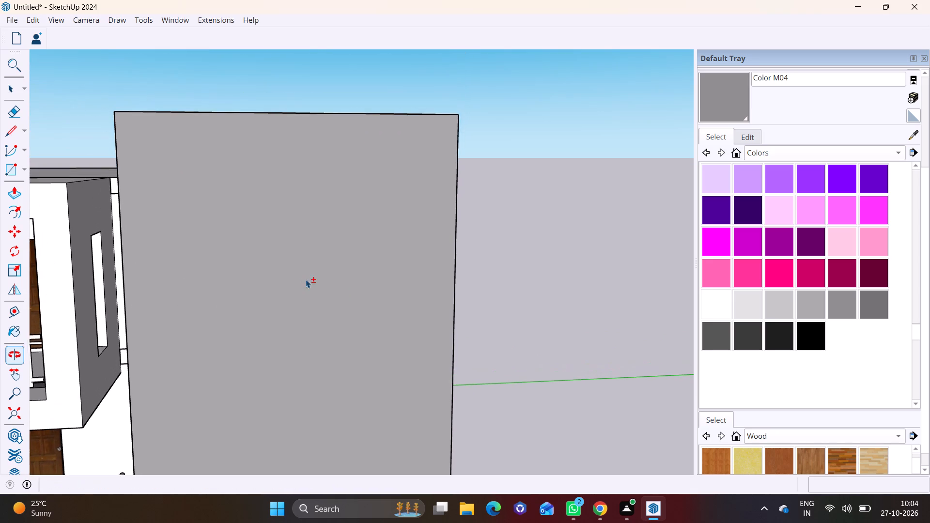
{"action": "middle_click_drag", "start_coordinate": [306, 279], "coordinate": [306, 281], "text": "shift"}
{"action": "scroll", "coordinate": [291, 222], "scroll_direction": "up", "scroll_amount": 2}
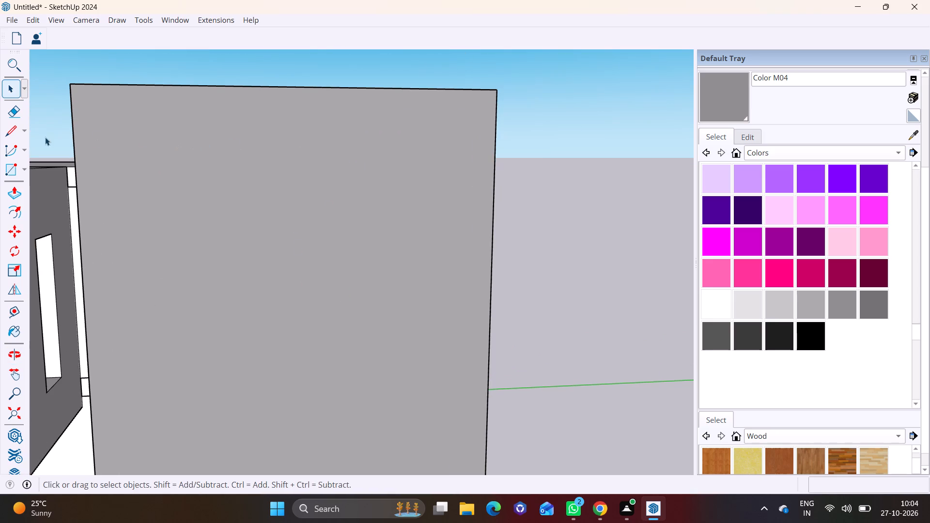
{"action": "left_click", "coordinate": [24, 127]}
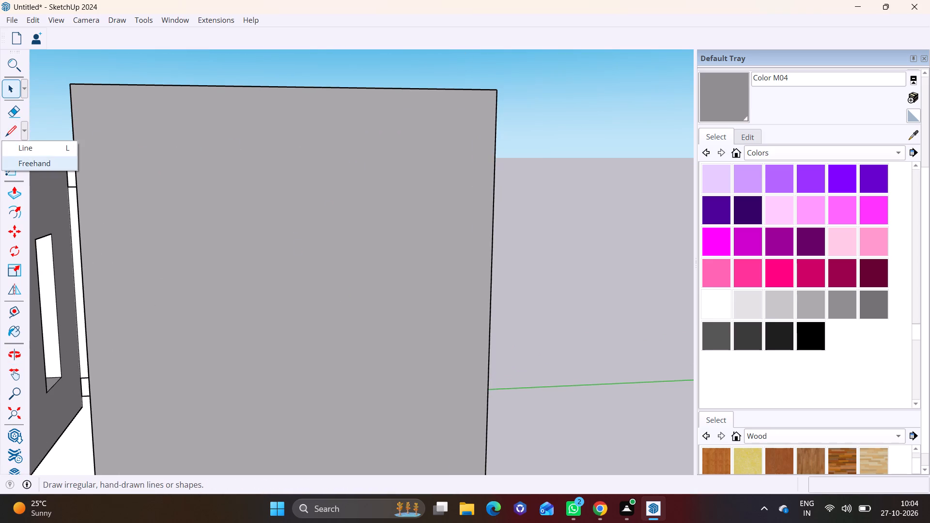
{"action": "left_click", "coordinate": [35, 163]}
{"action": "scroll", "coordinate": [248, 135], "scroll_direction": "up", "scroll_amount": 4}
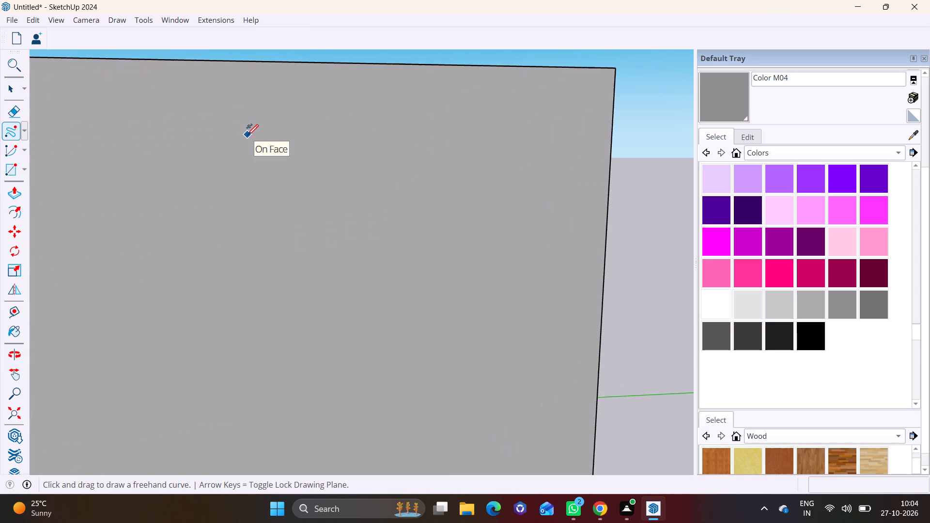
{"action": "middle_click_drag", "start_coordinate": [244, 152], "coordinate": [232, 245], "text": "shift"}
{"action": "scroll", "coordinate": [244, 253], "scroll_direction": "down", "scroll_amount": 3}
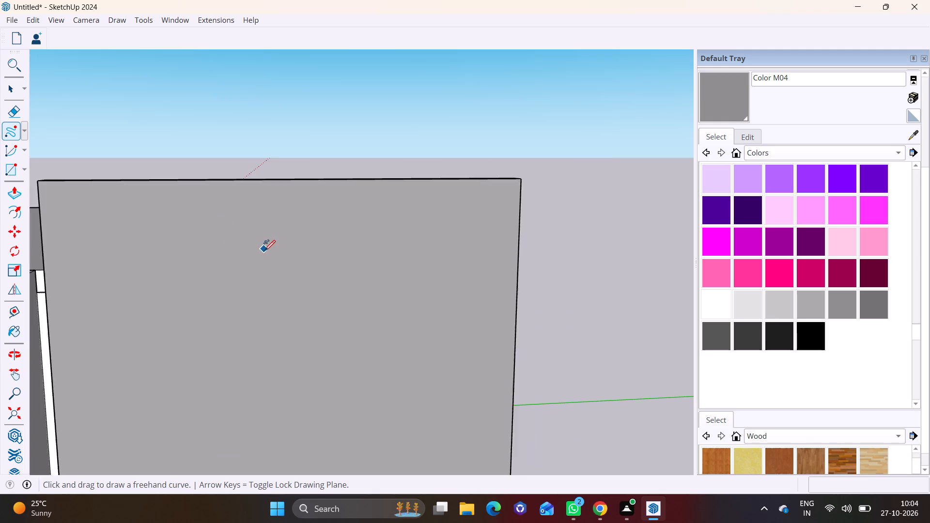
{"action": "scroll", "coordinate": [264, 251], "scroll_direction": "down", "scroll_amount": 1}
{"action": "middle_click_drag", "start_coordinate": [278, 254], "coordinate": [283, 231], "text": "shift"}
{"action": "scroll", "coordinate": [265, 231], "scroll_direction": "up", "scroll_amount": 4}
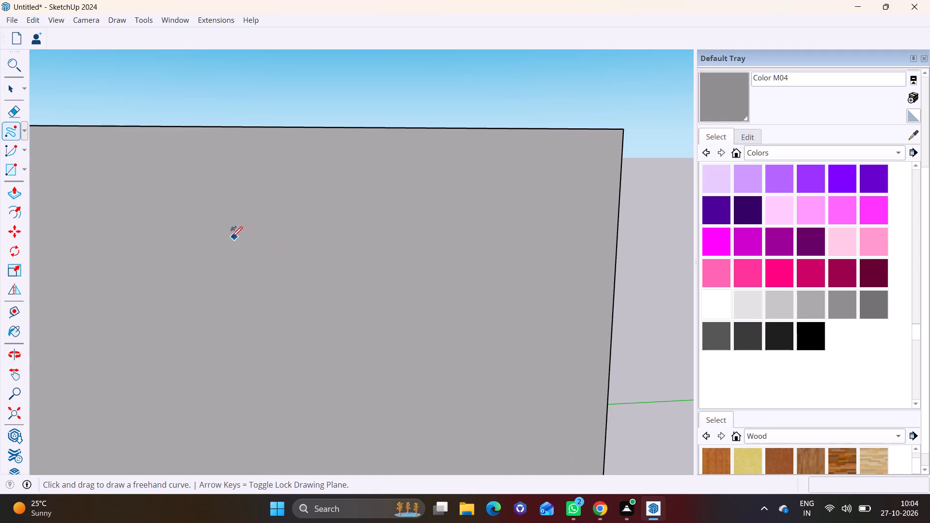
{"action": "left_click_drag", "start_coordinate": [218, 217], "coordinate": [229, 221]}
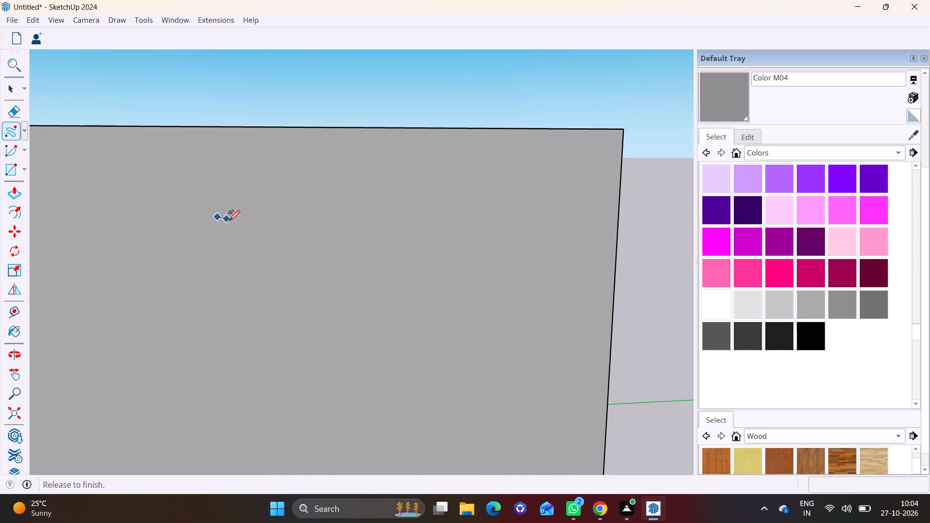
{"action": "left_click_drag", "start_coordinate": [229, 221], "coordinate": [246, 256]}
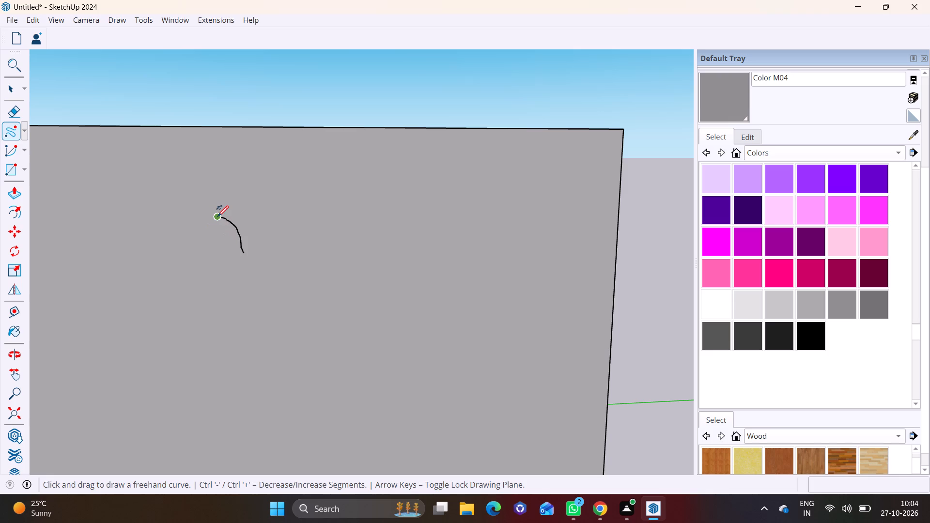
{"action": "left_click_drag", "start_coordinate": [217, 216], "coordinate": [228, 263]}
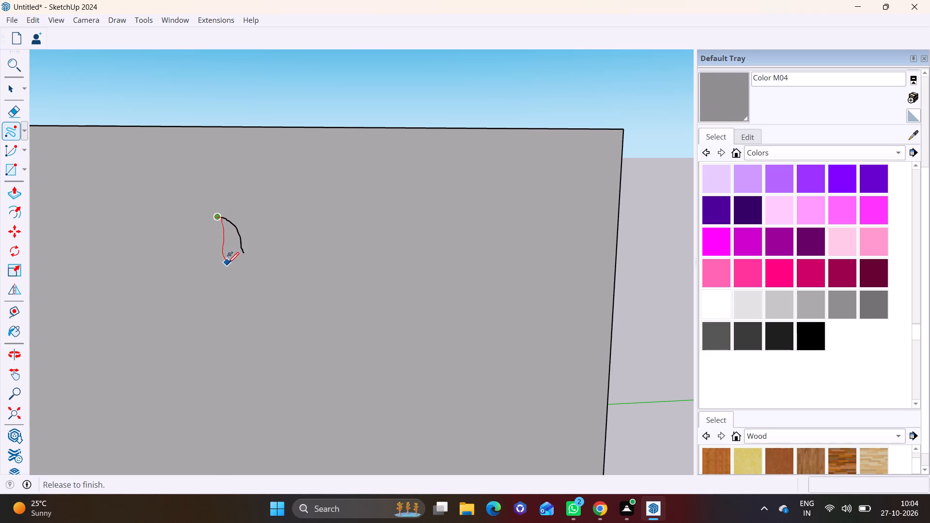
{"action": "left_click_drag", "start_coordinate": [228, 263], "coordinate": [242, 251]}
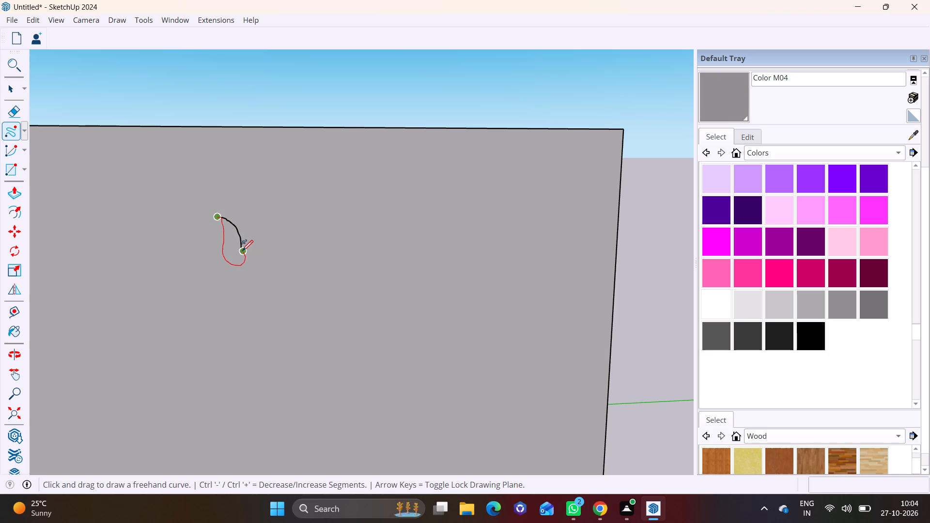
{"action": "left_click", "coordinate": [276, 209]}
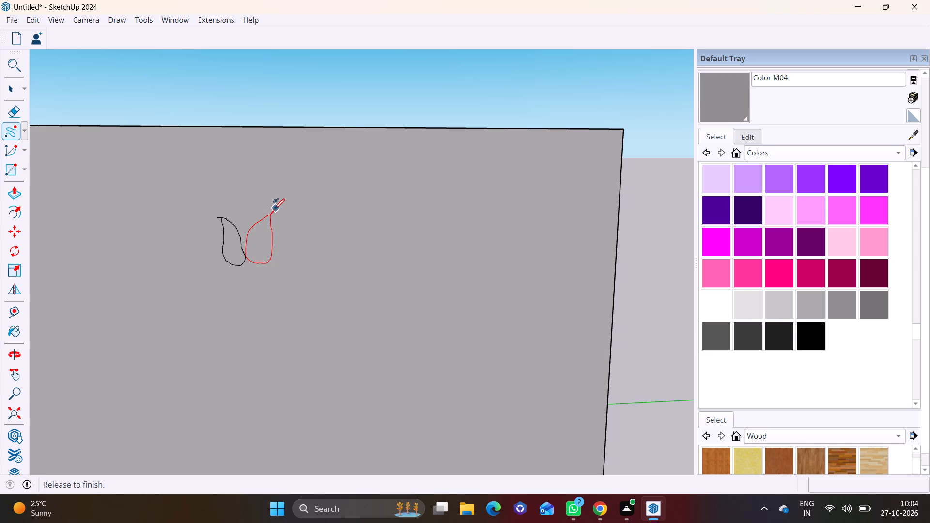
Paint both leaf-shaped faces near the top of the facade panel with the white Color M00.
{"action": "scroll", "coordinate": [356, 280], "scroll_direction": "down", "scroll_amount": 11}
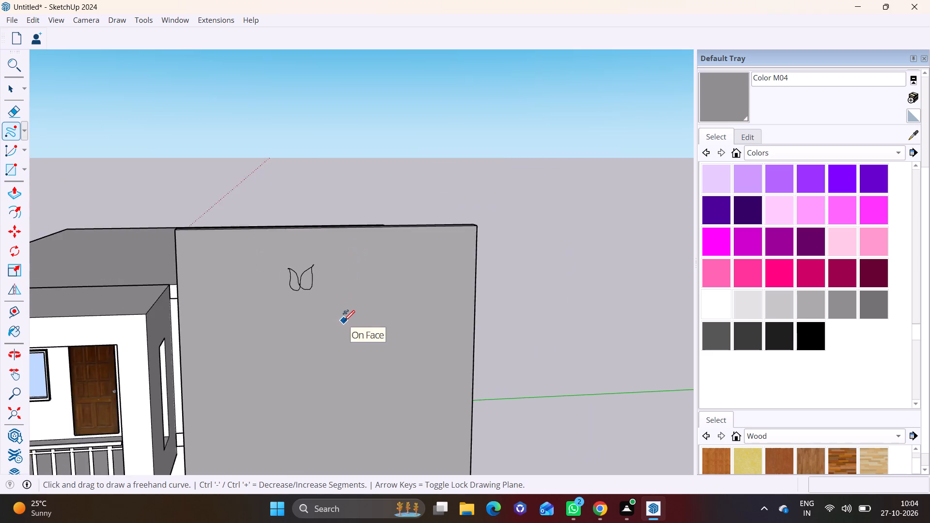
{"action": "scroll", "coordinate": [344, 321], "scroll_direction": "down", "scroll_amount": 2}
{"action": "scroll", "coordinate": [342, 313], "scroll_direction": "up", "scroll_amount": 11}
{"action": "key", "text": "space"}
{"action": "left_click", "coordinate": [716, 301]}
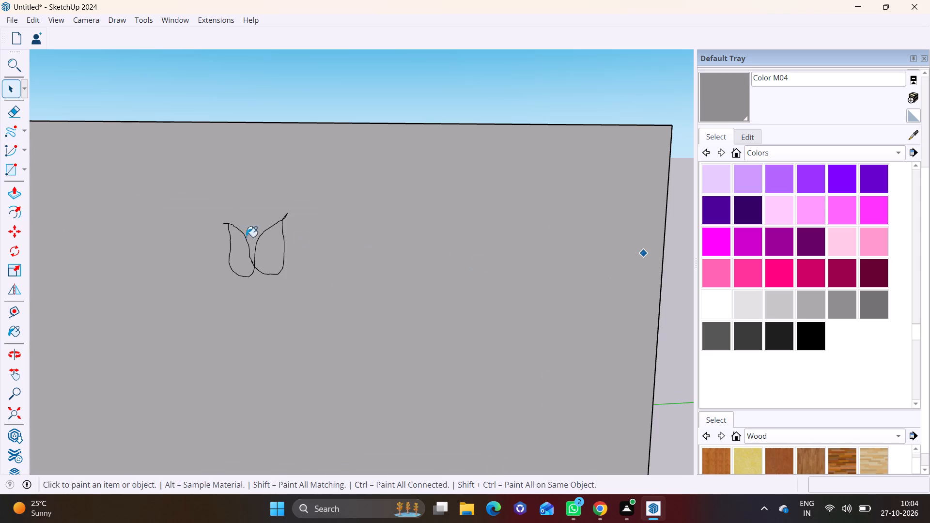
{"action": "scroll", "coordinate": [209, 228], "scroll_direction": "up", "scroll_amount": 3}
{"action": "left_click", "coordinate": [254, 254]}
{"action": "left_click", "coordinate": [282, 254]}
{"action": "scroll", "coordinate": [277, 259], "scroll_direction": "down", "scroll_amount": 7}
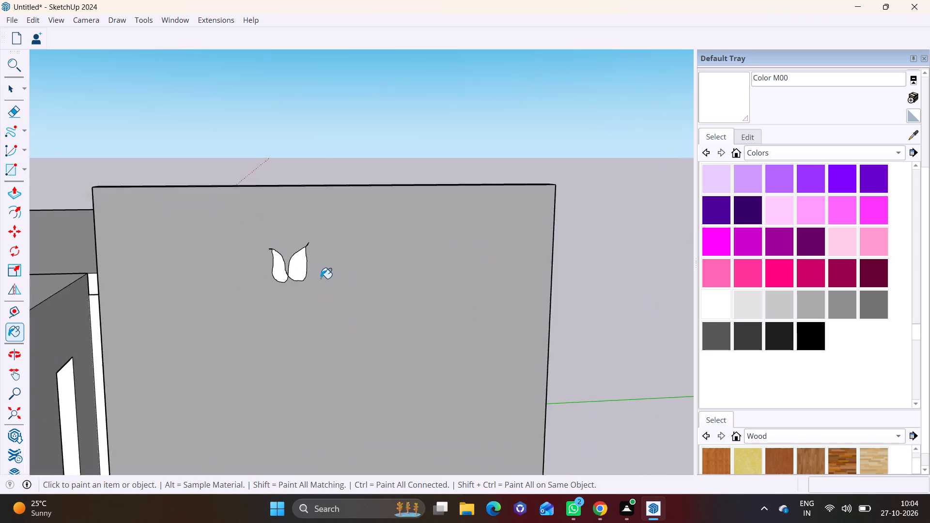
{"action": "scroll", "coordinate": [321, 278], "scroll_direction": "down", "scroll_amount": 14}
{"action": "middle_click_drag", "start_coordinate": [425, 345], "coordinate": [411, 202], "text": "shift"}
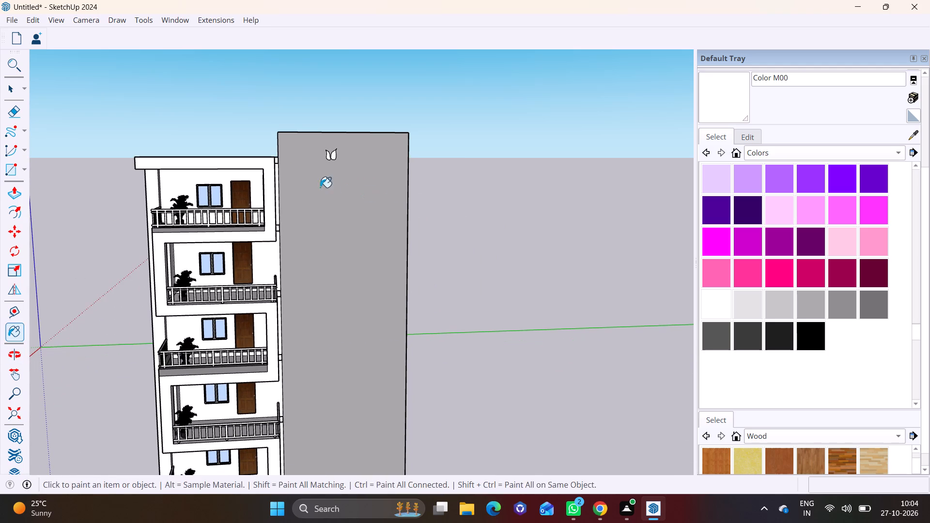
{"action": "key", "text": "space"}
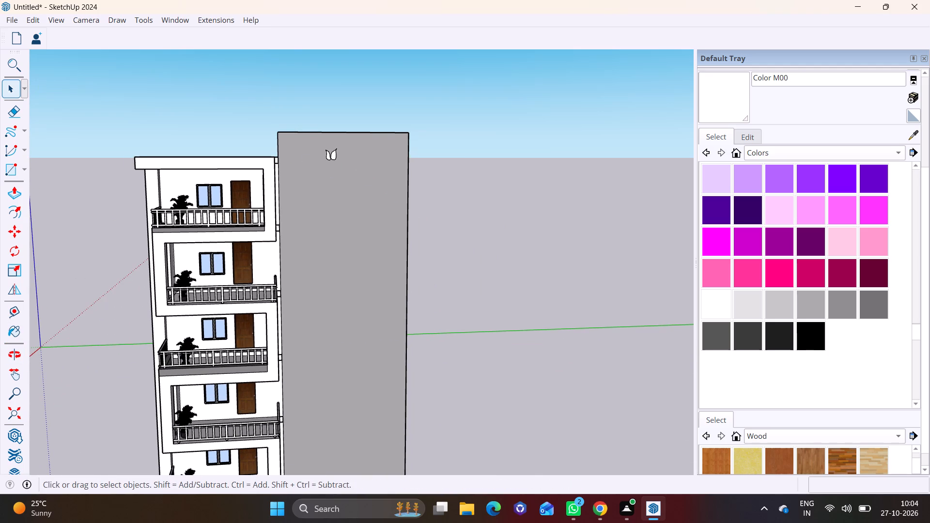
Open the 3D Warehouse model library.
{"action": "left_click", "coordinate": [139, 18]}
{"action": "left_click", "coordinate": [166, 21]}
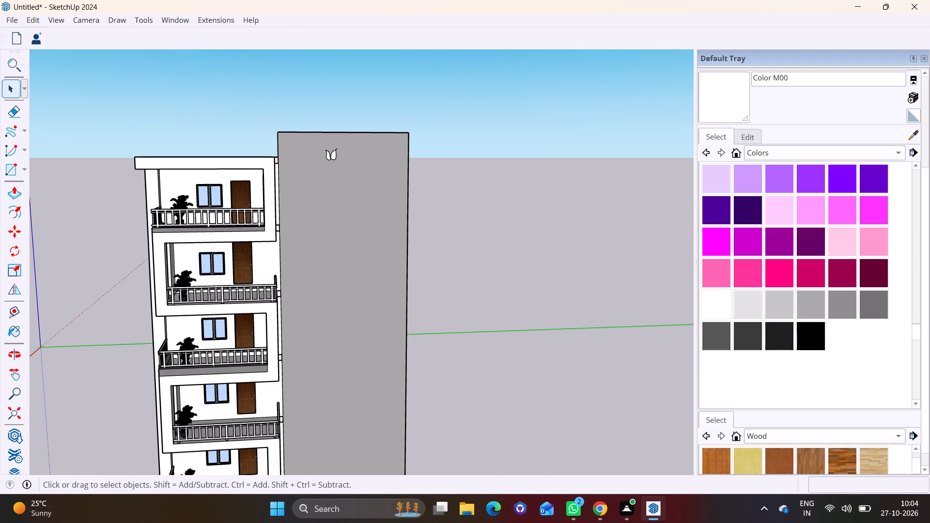
{"action": "left_click", "coordinate": [180, 18]}
{"action": "left_click", "coordinate": [202, 112]}
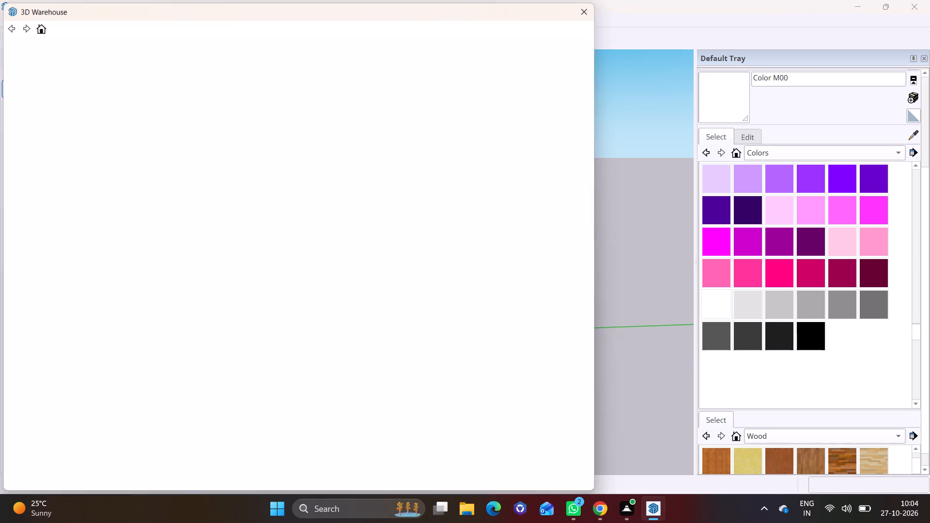
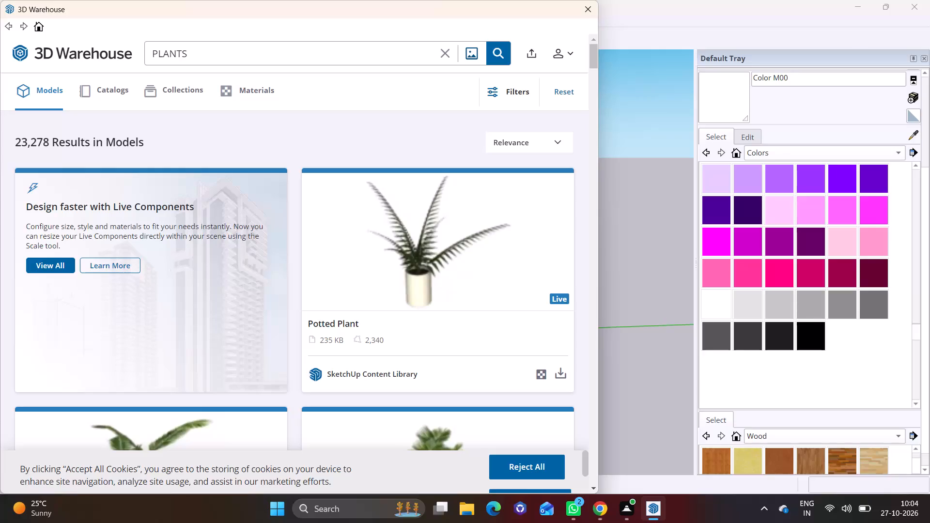
Search 3D Warehouse for WINDOWS and load the 2.1 MB Window model with a white frame and single blue pane.
{"action": "left_click", "coordinate": [280, 55]}
{"action": "type", "text": "WINDOWS"}
{"action": "key", "text": "Return"}
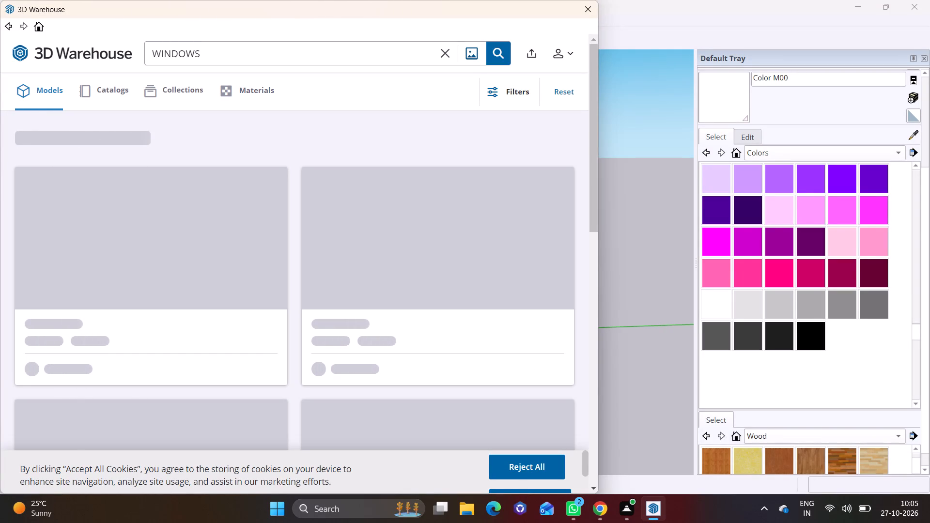
{"action": "scroll", "coordinate": [366, 263], "scroll_direction": "down", "scroll_amount": 3}
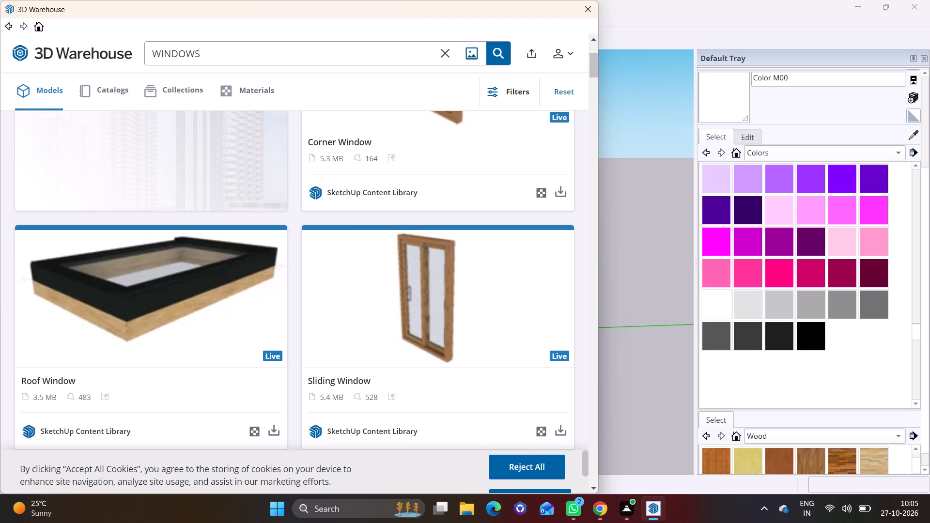
{"action": "left_click", "coordinate": [590, 483]}
{"action": "double_click", "coordinate": [592, 490]}
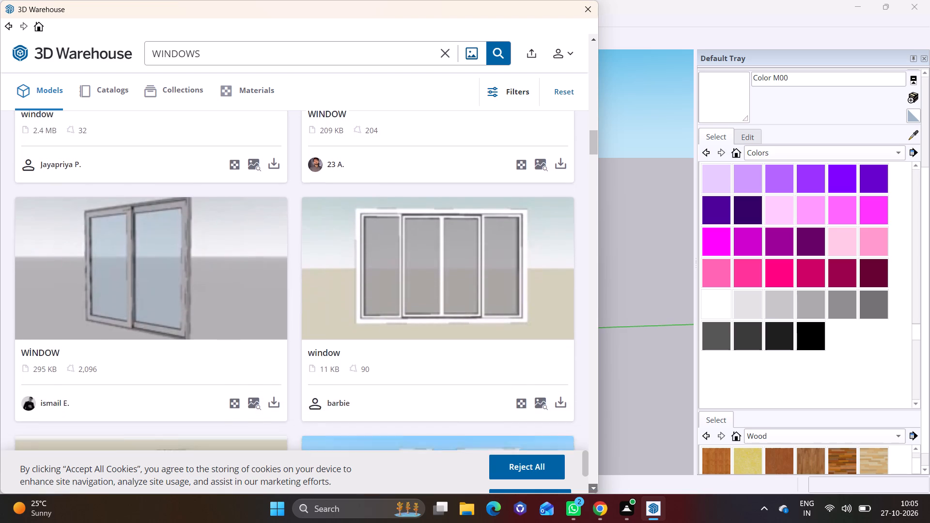
{"action": "left_click", "coordinate": [592, 490]}
{"action": "left_click", "coordinate": [592, 490]}
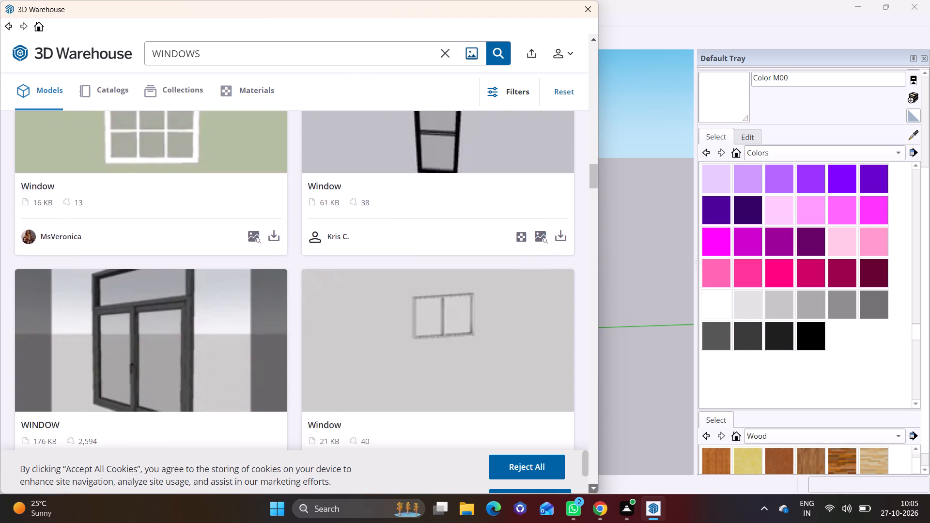
{"action": "left_click", "coordinate": [592, 490]}
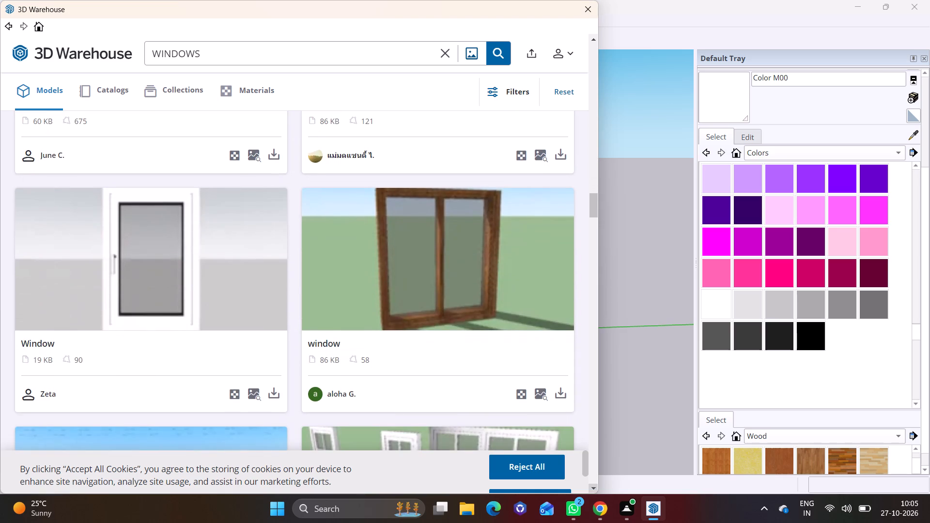
{"action": "left_click", "coordinate": [592, 490]}
{"action": "left_click", "coordinate": [592, 490]}
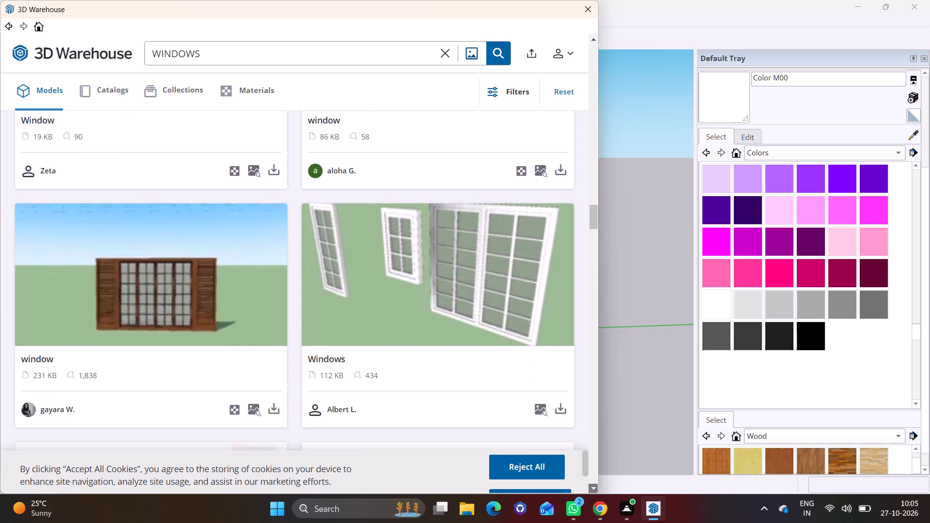
{"action": "left_click", "coordinate": [592, 490]}
{"action": "left_click", "coordinate": [592, 490]}
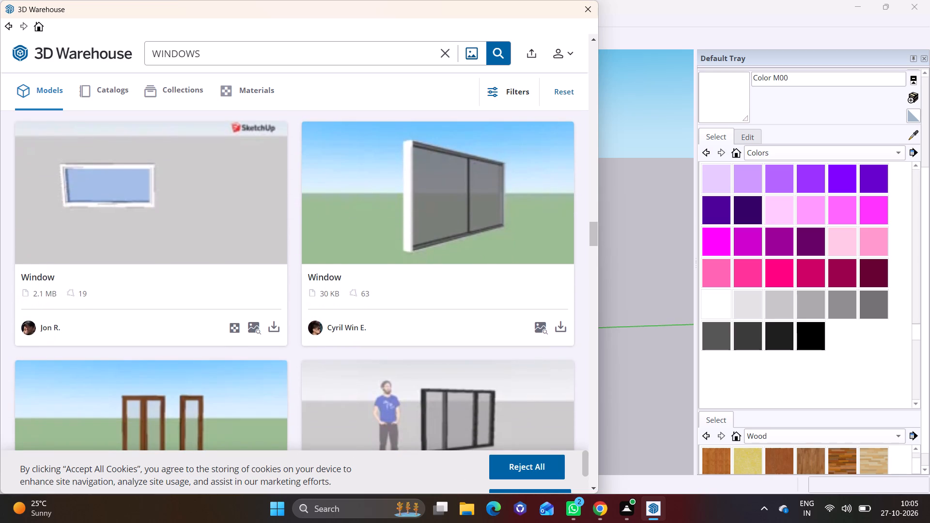
{"action": "left_click", "coordinate": [278, 326]}
{"action": "left_click", "coordinate": [236, 262]}
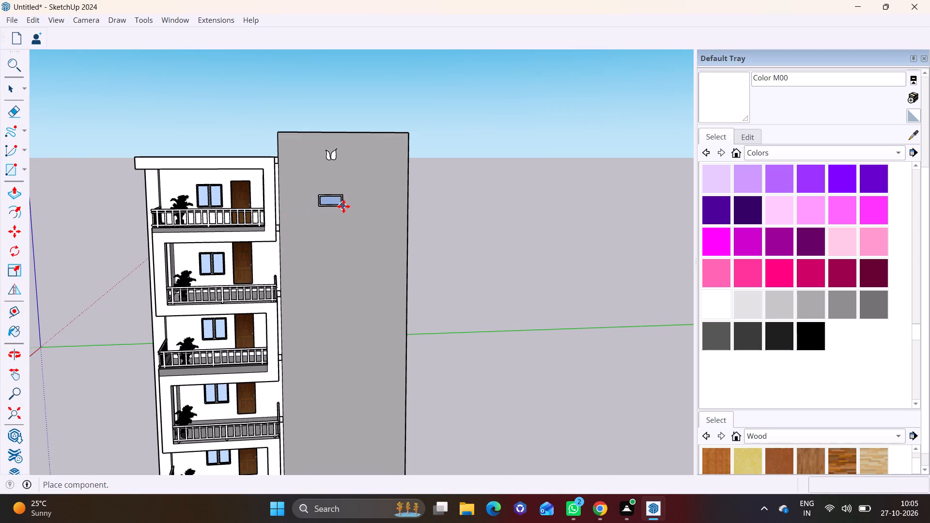
Place the loaded window on the grey tower wall, below and left of the leaf-shaped cutouts.
{"action": "scroll", "coordinate": [345, 206], "scroll_direction": "up", "scroll_amount": 9}
{"action": "scroll", "coordinate": [316, 217], "scroll_direction": "down", "scroll_amount": 3}
{"action": "middle_click_drag", "start_coordinate": [316, 217], "coordinate": [316, 265], "text": "shift"}
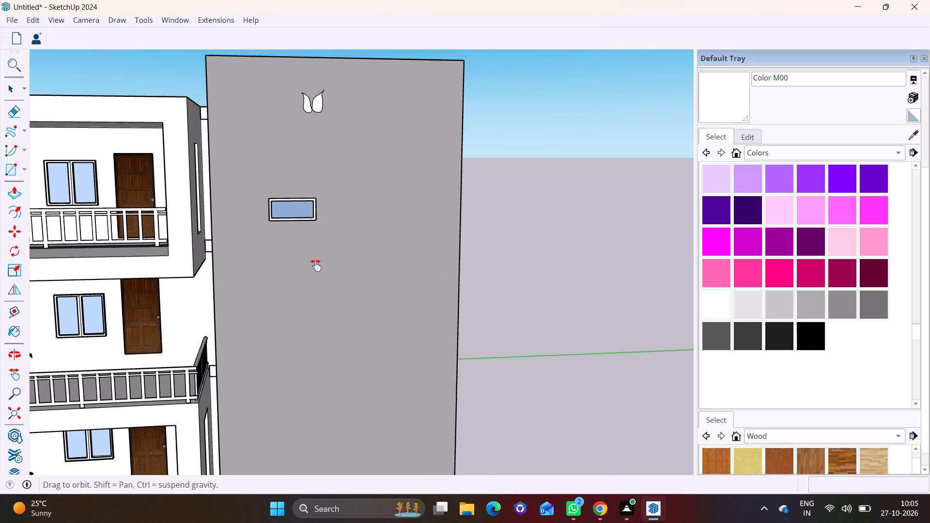
{"action": "middle_click_drag", "start_coordinate": [316, 265], "coordinate": [314, 376], "text": "shift"}
{"action": "middle_click_drag", "start_coordinate": [288, 313], "coordinate": [290, 324], "text": "shift"}
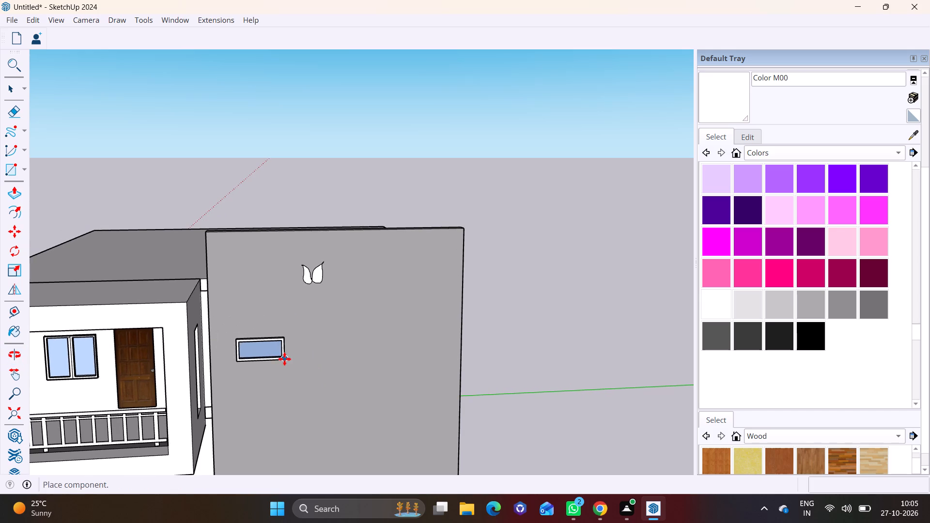
{"action": "left_click", "coordinate": [284, 359]}
Scale the placed window vertically to about twice its height, stretching it upwards along the blue axis.
{"action": "left_click", "coordinate": [4, 267]}
{"action": "scroll", "coordinate": [227, 349], "scroll_direction": "up", "scroll_amount": 7}
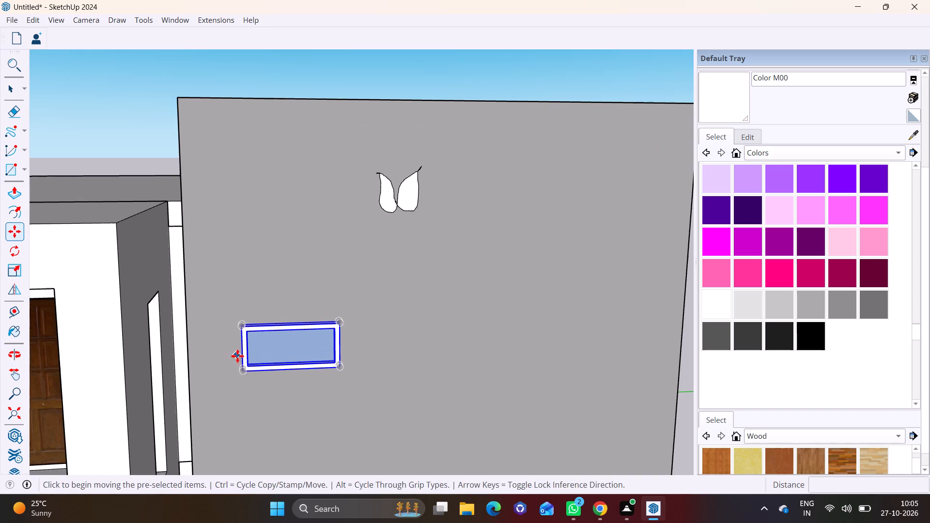
{"action": "left_click", "coordinate": [7, 262]}
{"action": "middle_click_drag", "start_coordinate": [241, 348], "coordinate": [133, 281]}
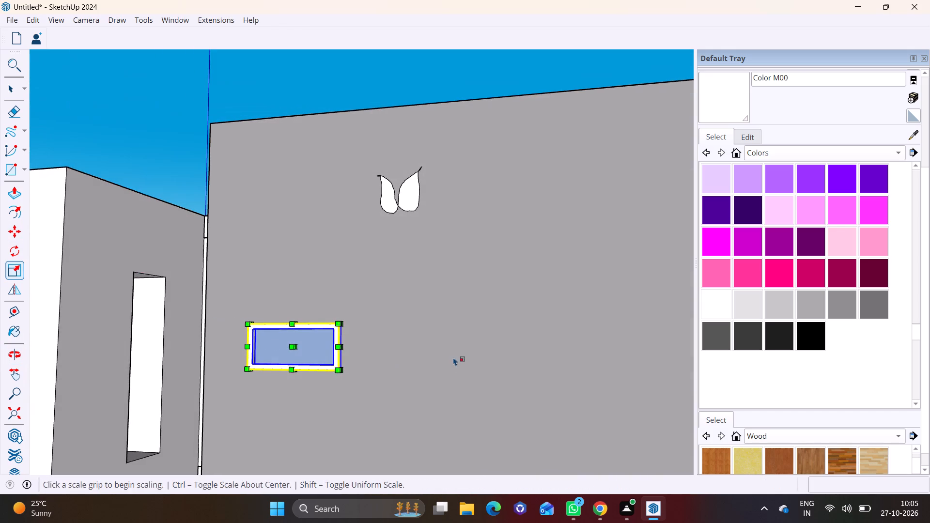
{"action": "middle_click_drag", "start_coordinate": [350, 325], "coordinate": [341, 415]}
{"action": "scroll", "coordinate": [289, 300], "scroll_direction": "up", "scroll_amount": 7}
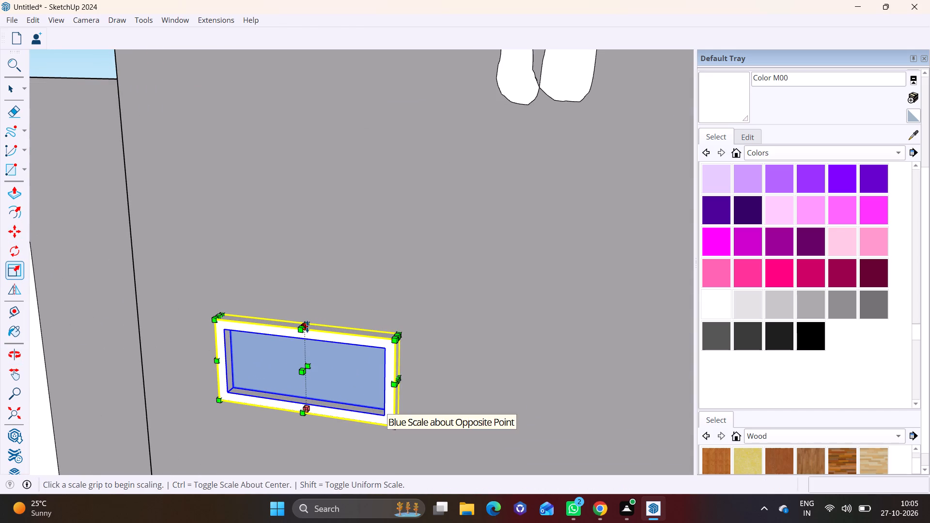
{"action": "left_click", "coordinate": [307, 326]}
{"action": "left_click", "coordinate": [315, 239]}
{"action": "scroll", "coordinate": [353, 308], "scroll_direction": "down", "scroll_amount": 5}
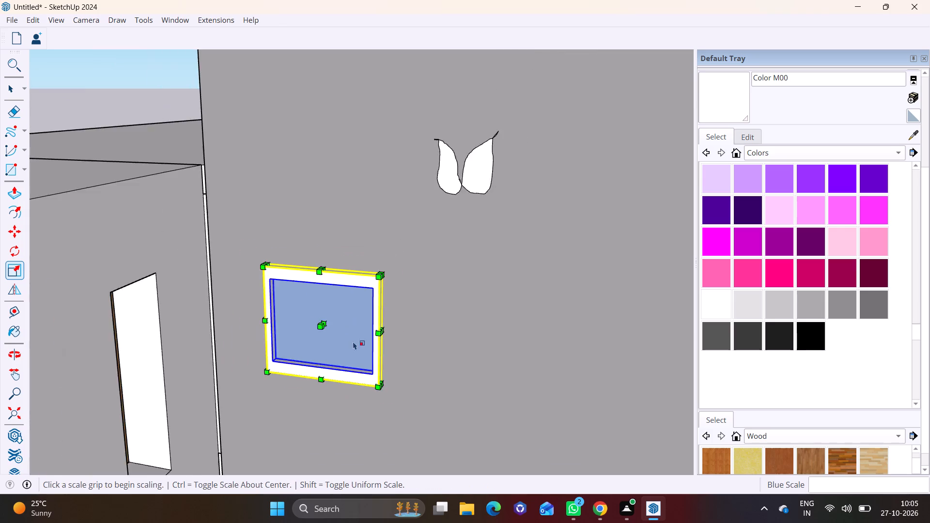
{"action": "scroll", "coordinate": [353, 341], "scroll_direction": "down", "scroll_amount": 1}
{"action": "middle_click_drag", "start_coordinate": [368, 366], "coordinate": [547, 306]}
{"action": "key", "text": "space"}
{"action": "left_click", "coordinate": [139, 94]}
Draw a rectangle somewhat larger than the placed window on the right part of the grey tower wall, near the top.
{"action": "scroll", "coordinate": [354, 288], "scroll_direction": "down", "scroll_amount": 7}
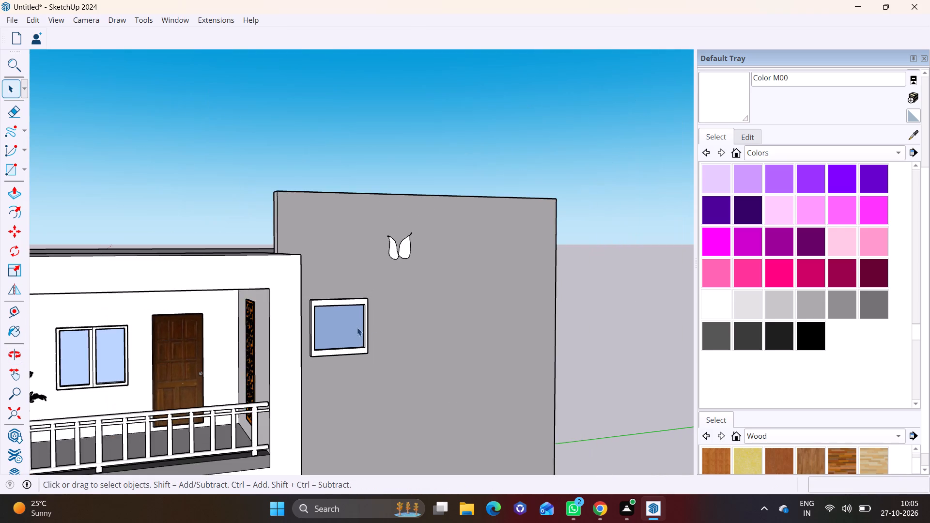
{"action": "middle_click_drag", "start_coordinate": [399, 334], "coordinate": [335, 194], "text": "shift"}
{"action": "scroll", "coordinate": [339, 222], "scroll_direction": "down", "scroll_amount": 2}
{"action": "middle_click_drag", "start_coordinate": [289, 194], "coordinate": [287, 224], "text": "shift"}
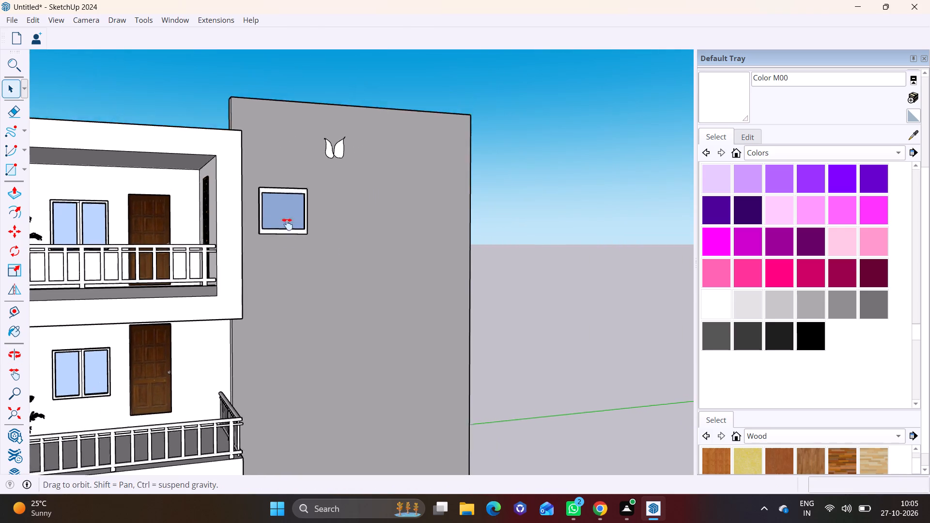
{"action": "middle_click_drag", "start_coordinate": [287, 224], "coordinate": [283, 307], "text": "shift"}
{"action": "scroll", "coordinate": [283, 274], "scroll_direction": "up", "scroll_amount": 6}
{"action": "middle_click_drag", "start_coordinate": [325, 298], "coordinate": [229, 338]}
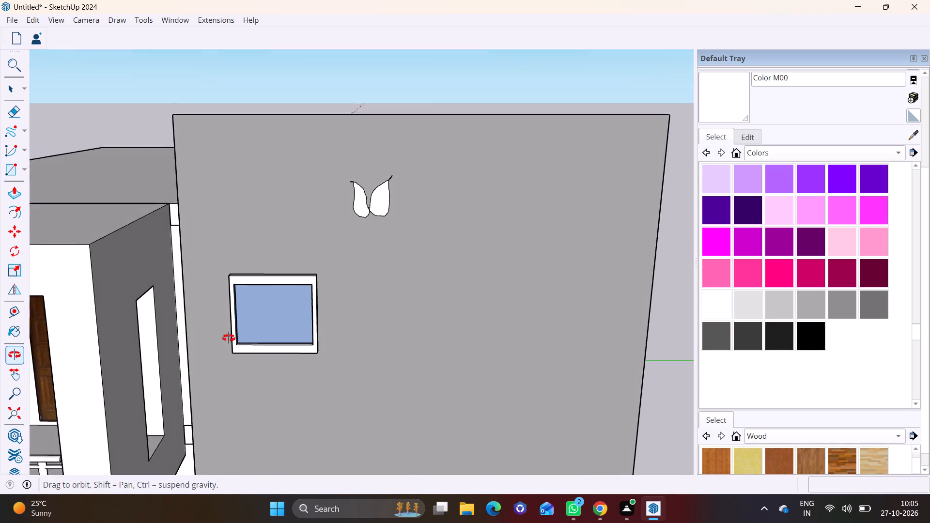
{"action": "middle_click_drag", "start_coordinate": [229, 338], "coordinate": [232, 316]}
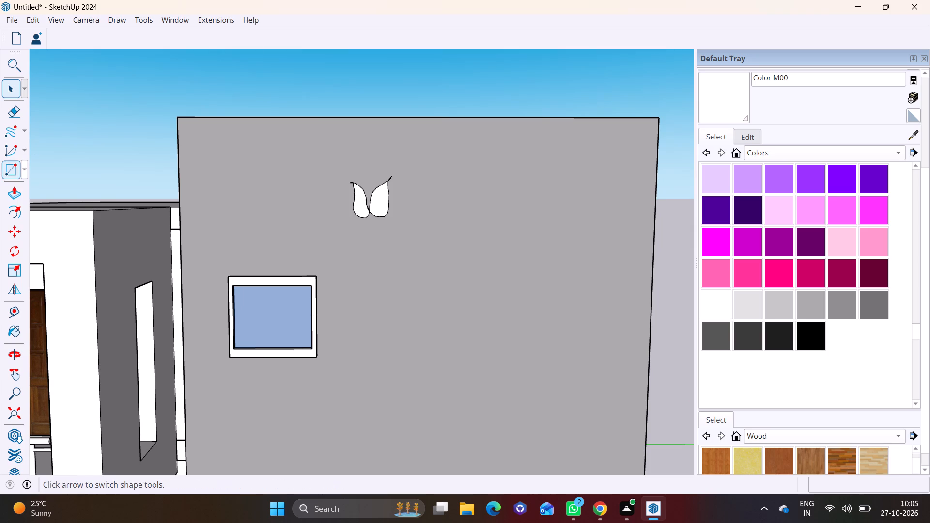
{"action": "left_click", "coordinate": [21, 166]}
{"action": "left_click", "coordinate": [37, 185]}
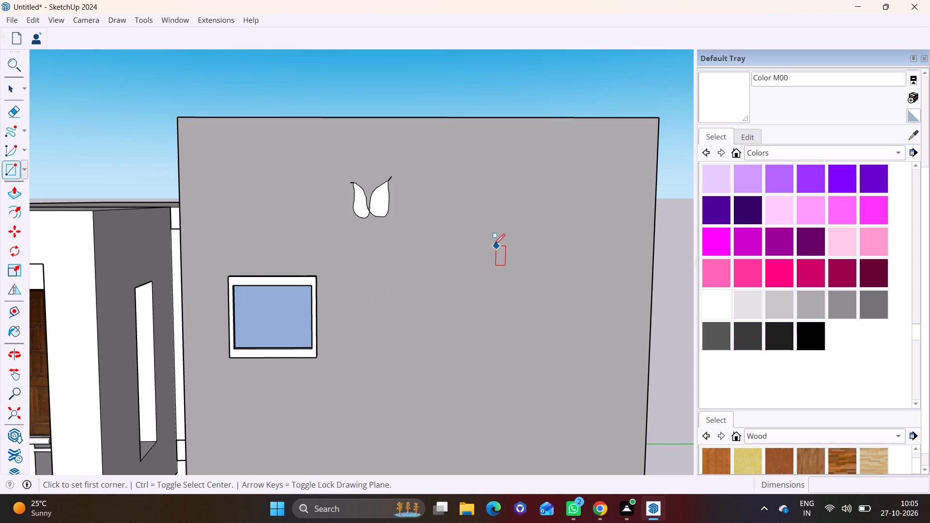
{"action": "left_click", "coordinate": [481, 243]}
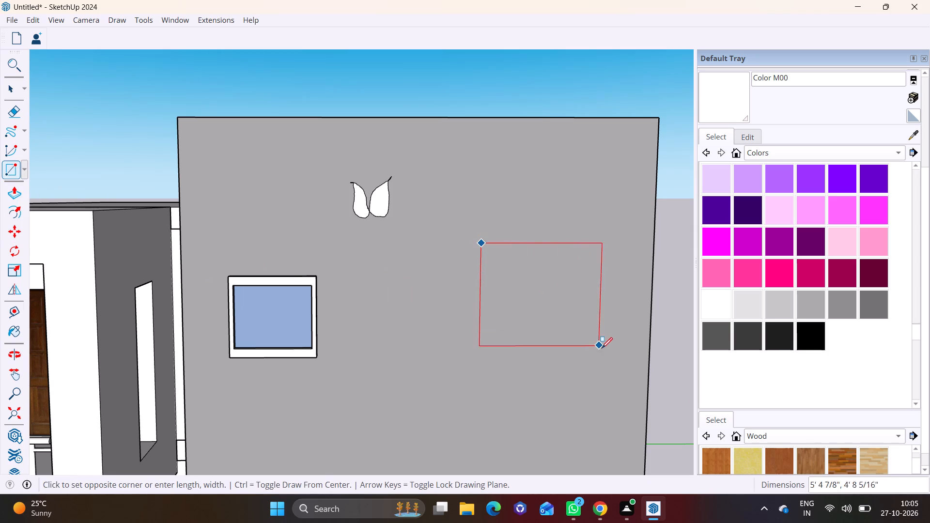
{"action": "left_click", "coordinate": [611, 359]}
Group the new rectangle's face together with its edges.
{"action": "key", "text": "space"}
{"action": "double_click", "coordinate": [540, 308]}
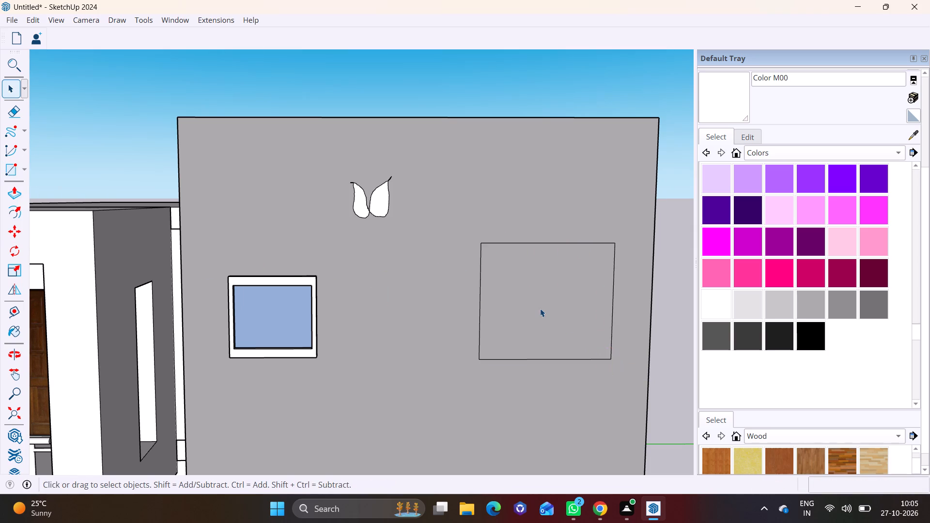
{"action": "right_click", "coordinate": [540, 308]}
{"action": "left_click", "coordinate": [571, 422]}
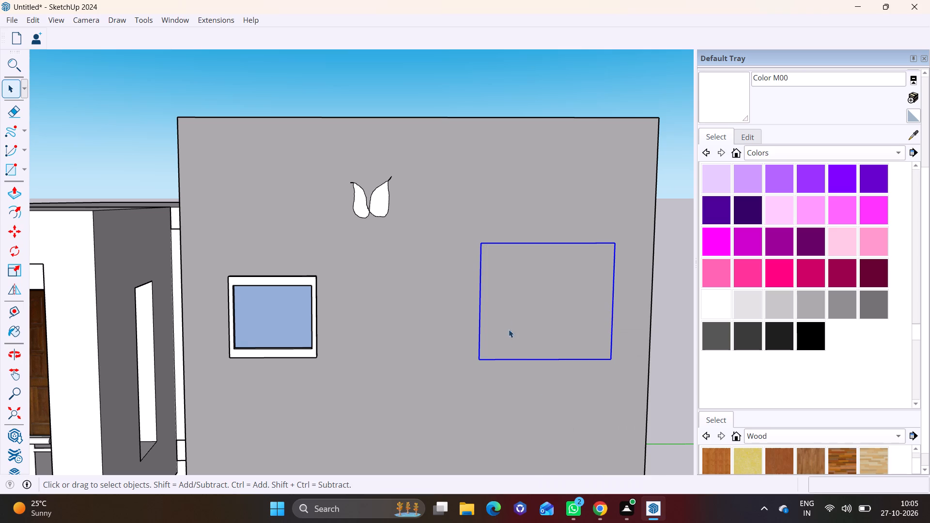
Open the rectangle group for editing and offset its outline inward by about 6 inches.
{"action": "double_click", "coordinate": [485, 322]}
{"action": "left_click", "coordinate": [517, 318]}
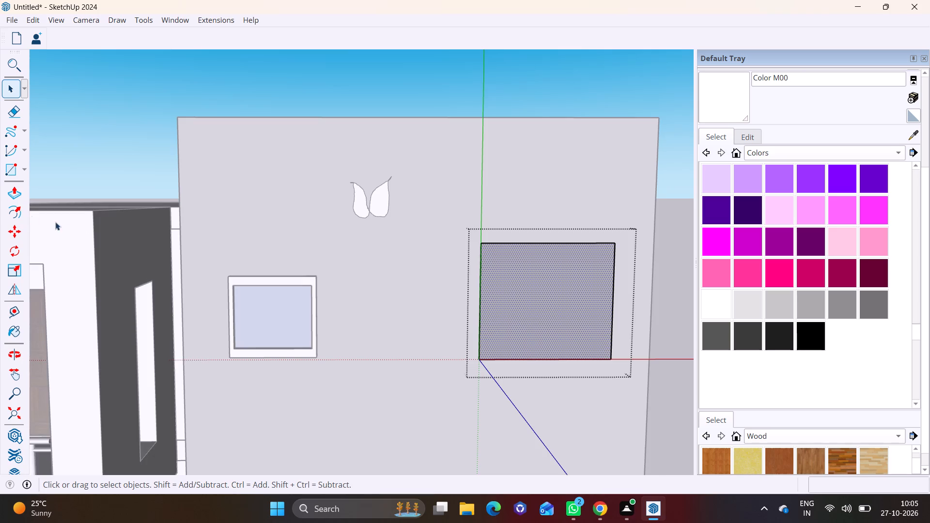
{"action": "left_click", "coordinate": [18, 210]}
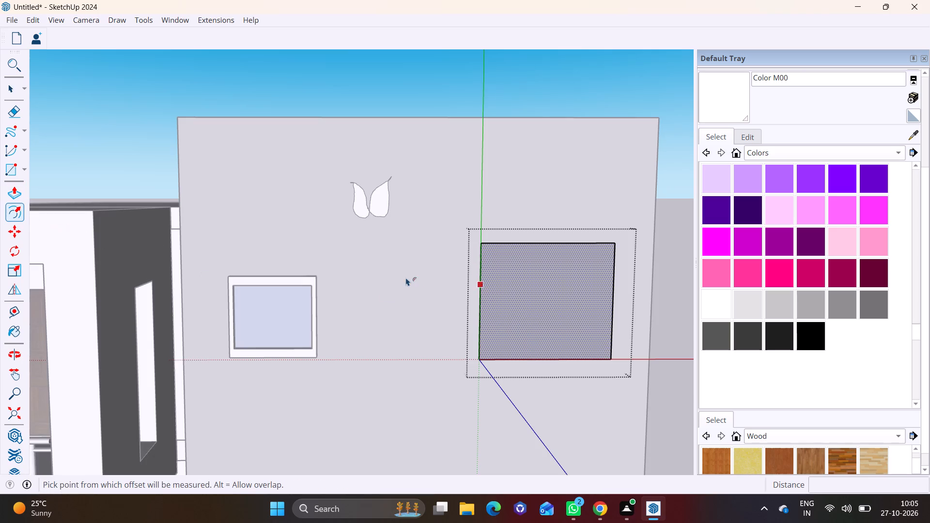
{"action": "left_click", "coordinate": [552, 303]}
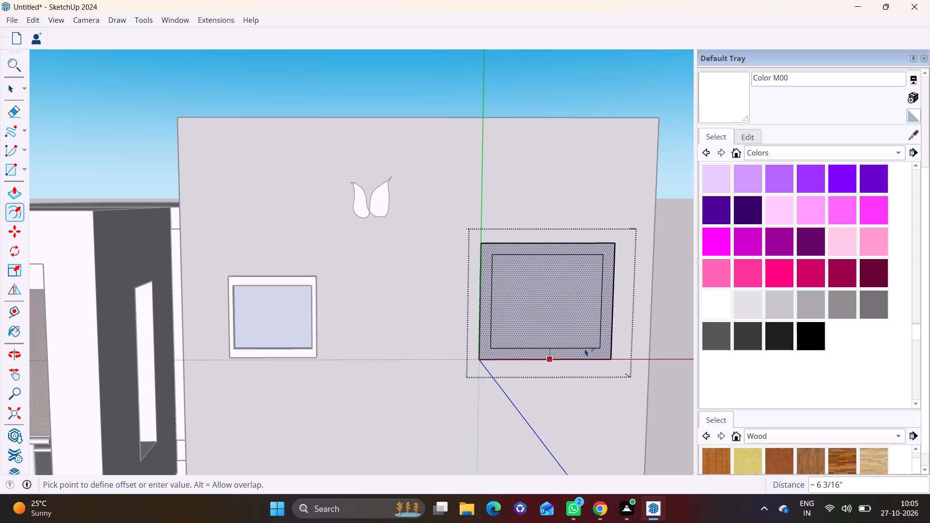
{"action": "left_click", "coordinate": [585, 348]}
Push/pull the border between the two outlines outward from the wall as a raised frame, and close the group.
{"action": "key", "text": "space"}
{"action": "left_click", "coordinate": [491, 312]}
{"action": "middle_click_drag", "start_coordinate": [573, 328], "coordinate": [382, 377]}
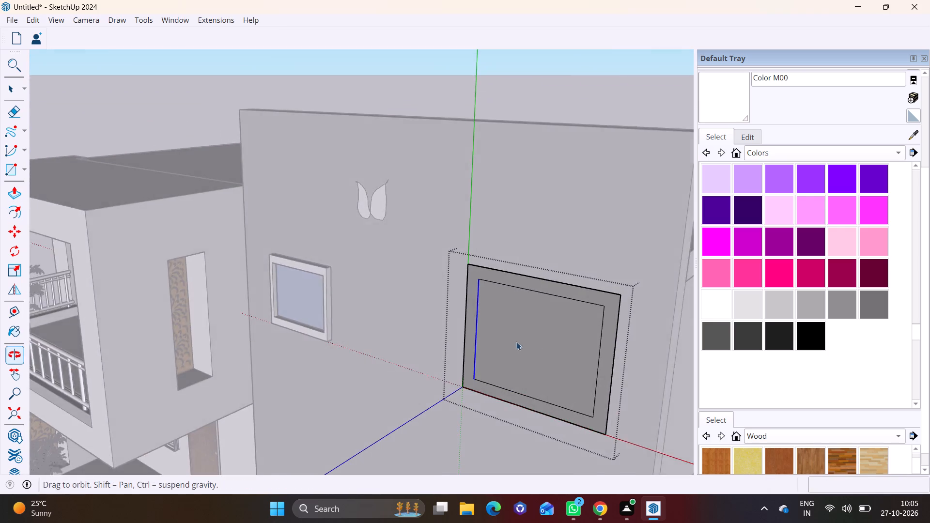
{"action": "scroll", "coordinate": [543, 337], "scroll_direction": "up", "scroll_amount": 3}
{"action": "left_click", "coordinate": [559, 271]}
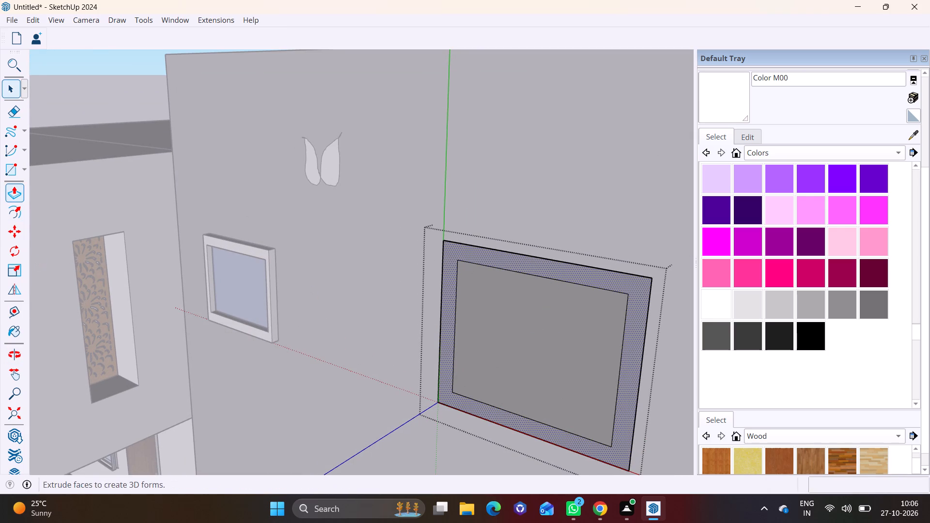
{"action": "left_click", "coordinate": [14, 192]}
{"action": "left_click", "coordinate": [513, 264]}
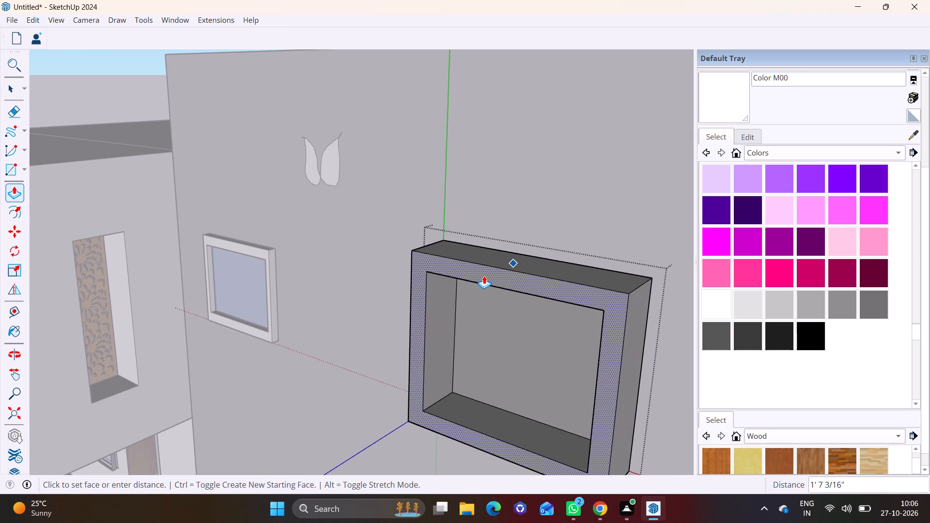
{"action": "left_click", "coordinate": [488, 275]}
{"action": "key", "text": "space"}
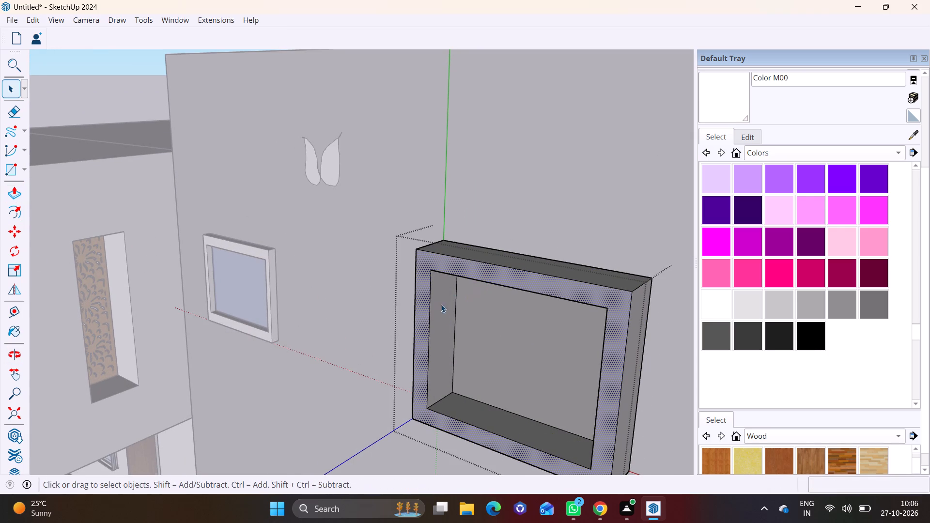
{"action": "scroll", "coordinate": [446, 315], "scroll_direction": "down", "scroll_amount": 6}
{"action": "middle_click_drag", "start_coordinate": [498, 355], "coordinate": [631, 330]}
{"action": "key", "text": "space"}
{"action": "left_click", "coordinate": [454, 354]}
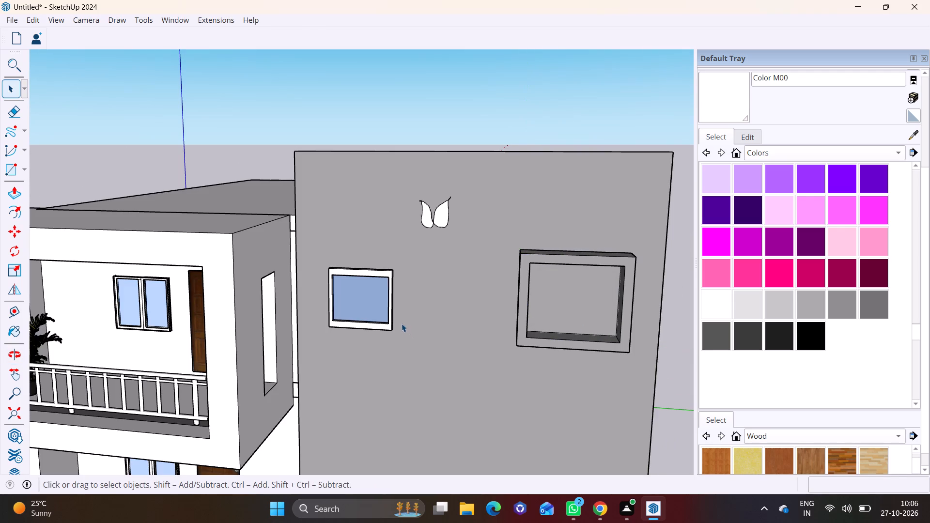
Move the imported window off the grey wall to above the roof of the balcony block.
{"action": "left_click", "coordinate": [391, 313]}
{"action": "key", "text": "m"}
{"action": "left_click", "coordinate": [395, 333]}
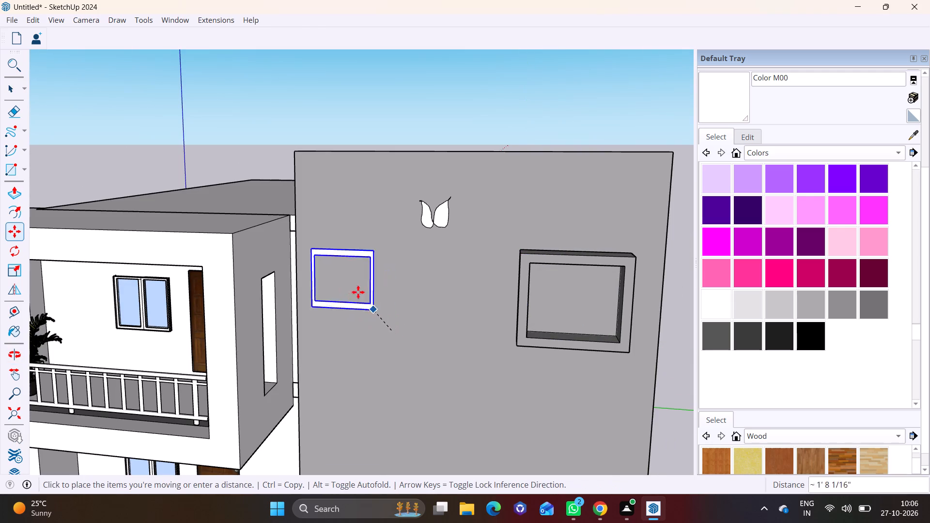
{"action": "left_click", "coordinate": [225, 217]}
{"action": "scroll", "coordinate": [444, 325], "scroll_direction": "down", "scroll_amount": 2}
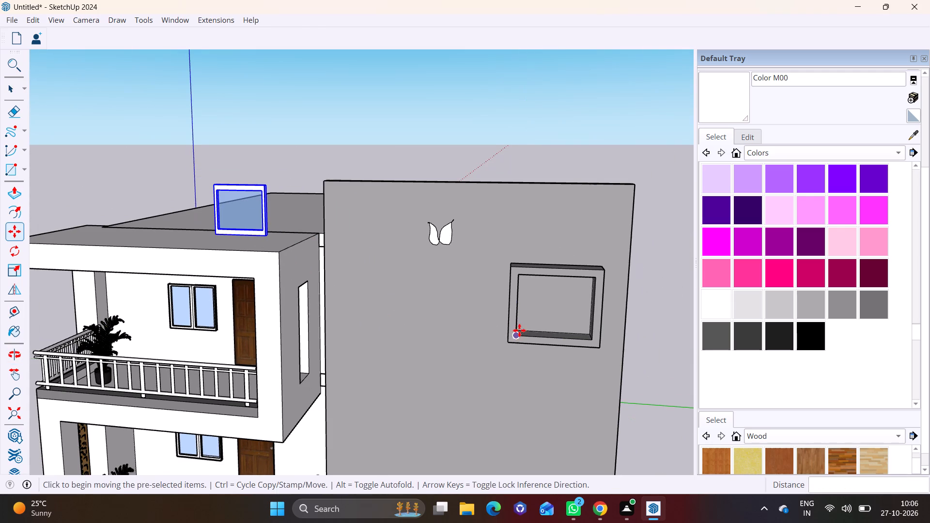
{"action": "scroll", "coordinate": [547, 263], "scroll_direction": "down", "scroll_amount": 3}
{"action": "scroll", "coordinate": [545, 317], "scroll_direction": "down", "scroll_amount": 2}
{"action": "middle_click_drag", "start_coordinate": [533, 321], "coordinate": [530, 179], "text": "shift"}
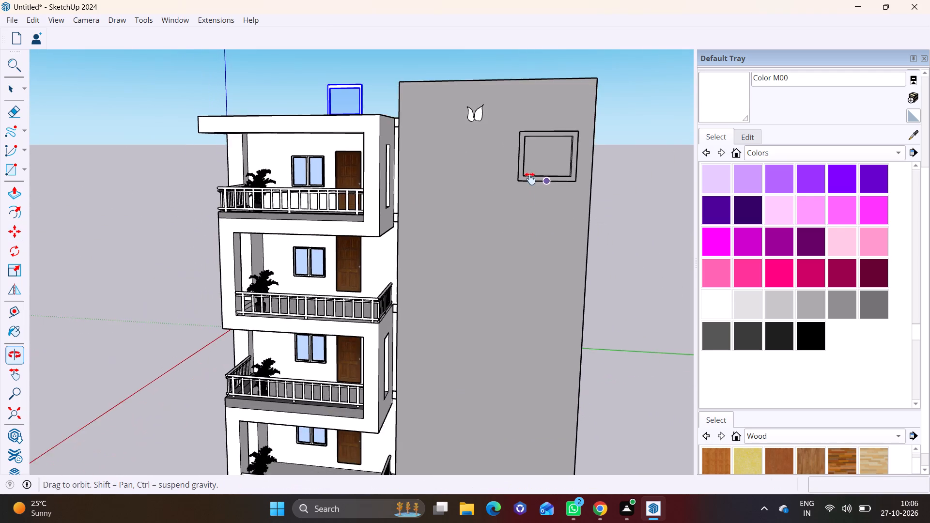
{"action": "middle_click_drag", "start_coordinate": [530, 179], "coordinate": [501, 228], "text": "shift"}
{"action": "middle_click_drag", "start_coordinate": [521, 314], "coordinate": [593, 251]}
{"action": "scroll", "coordinate": [576, 248], "scroll_direction": "down", "scroll_amount": 3}
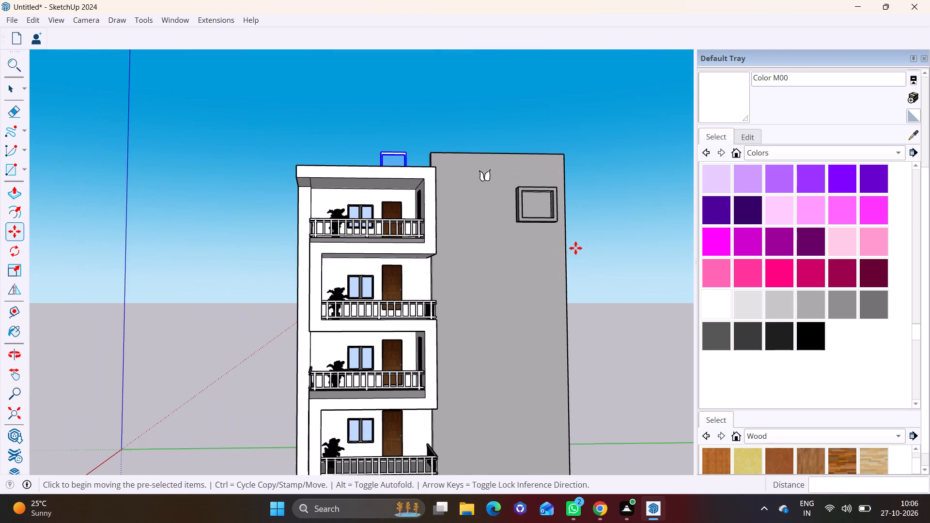
{"action": "key", "text": "space"}
{"action": "left_click", "coordinate": [613, 342]}
Open the raised frame group on the grey wall and paint its front border white with Color M00.
{"action": "middle_click_drag", "start_coordinate": [533, 286], "coordinate": [515, 316]}
{"action": "middle_click_drag", "start_coordinate": [551, 290], "coordinate": [490, 271], "text": "shift"}
{"action": "left_click", "coordinate": [720, 295]}
{"action": "scroll", "coordinate": [487, 170], "scroll_direction": "up", "scroll_amount": 1}
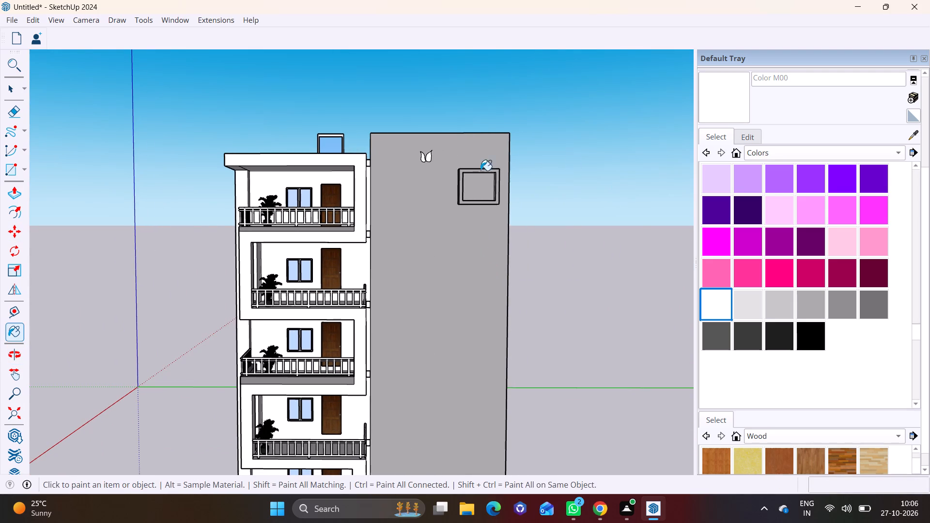
{"action": "scroll", "coordinate": [480, 170], "scroll_direction": "up", "scroll_amount": 9}
{"action": "left_click", "coordinate": [462, 172]}
{"action": "left_click", "coordinate": [441, 174]}
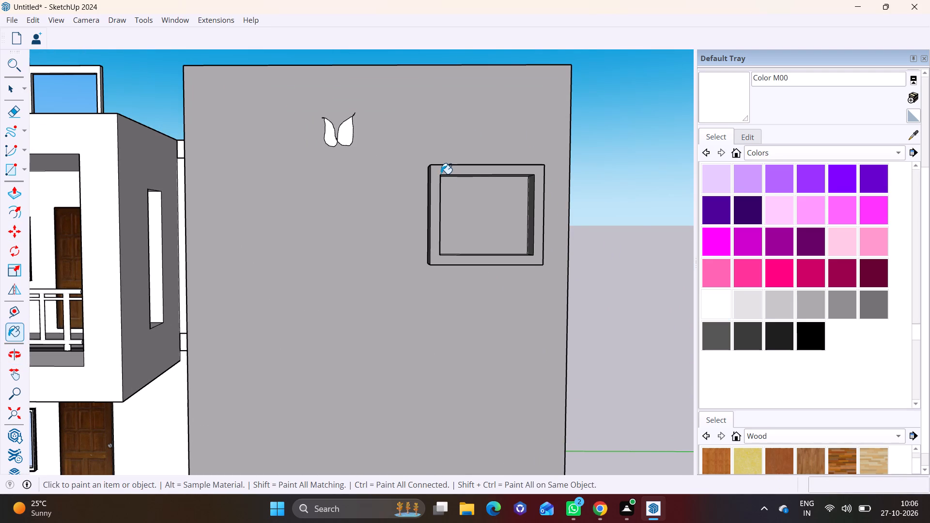
{"action": "key", "text": "space"}
{"action": "triple_click", "coordinate": [432, 184]}
{"action": "left_click", "coordinate": [434, 182]}
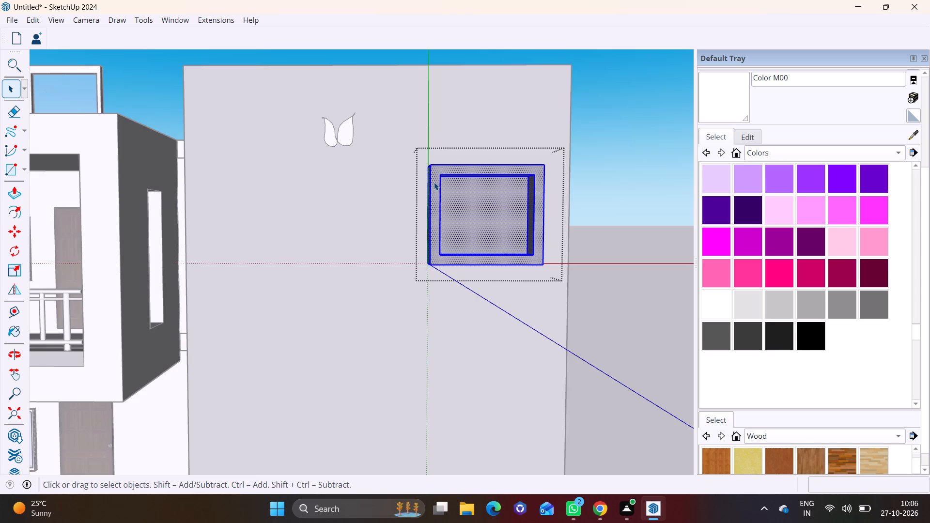
{"action": "left_click", "coordinate": [435, 187]}
{"action": "left_click", "coordinate": [720, 302]}
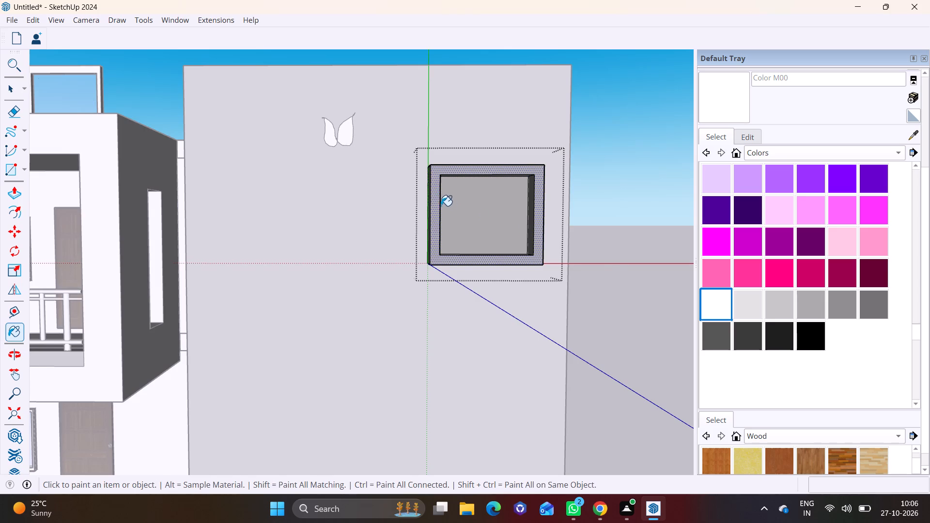
{"action": "left_click", "coordinate": [436, 204]}
Paint the frame's outer left side, top, recessed back panel and inner side and bottom faces white.
{"action": "middle_click_drag", "start_coordinate": [436, 203], "coordinate": [583, 262]}
{"action": "scroll", "coordinate": [465, 208], "scroll_direction": "up", "scroll_amount": 6}
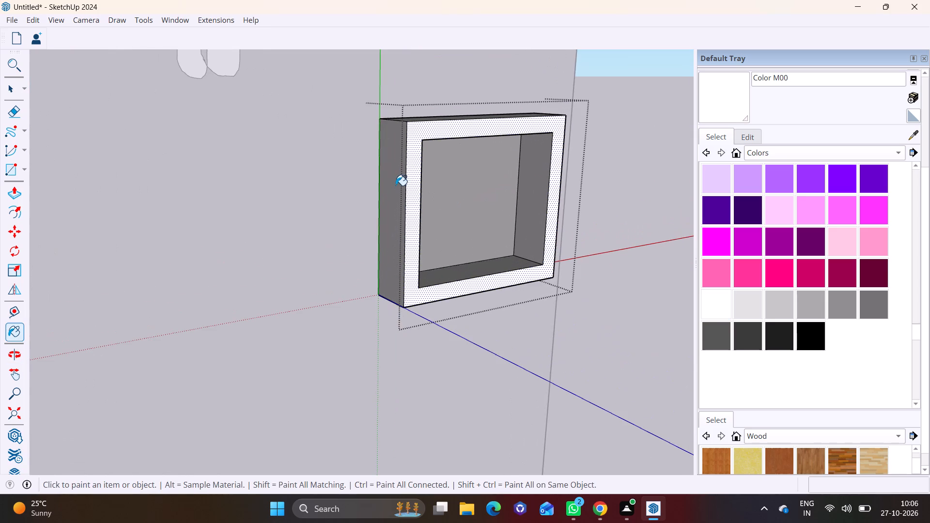
{"action": "left_click", "coordinate": [396, 185]}
{"action": "middle_click_drag", "start_coordinate": [423, 149], "coordinate": [370, 255]}
{"action": "left_click", "coordinate": [439, 128]}
{"action": "middle_click_drag", "start_coordinate": [489, 150], "coordinate": [481, 126]}
{"action": "scroll", "coordinate": [537, 196], "scroll_direction": "up", "scroll_amount": 6}
{"action": "left_click", "coordinate": [549, 189]}
{"action": "left_click", "coordinate": [605, 197]}
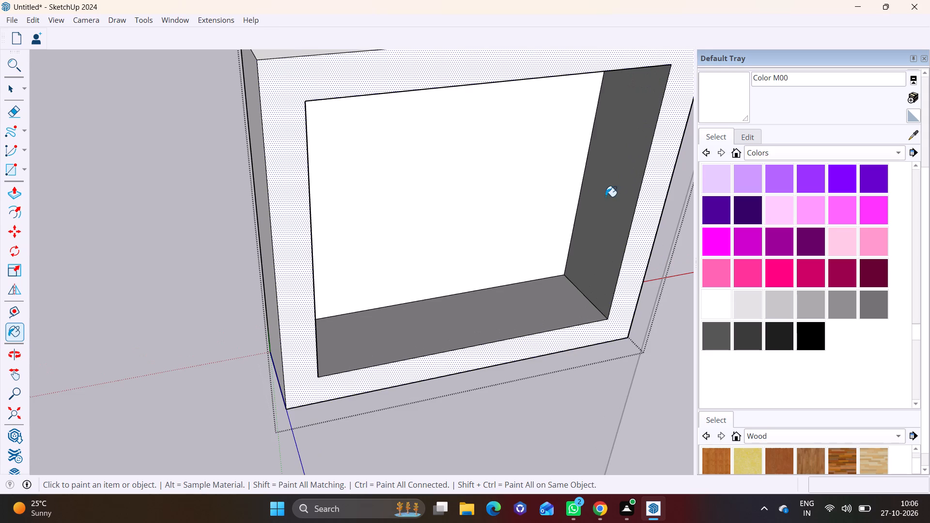
{"action": "left_click", "coordinate": [532, 302]}
{"action": "middle_click_drag", "start_coordinate": [537, 294], "coordinate": [248, 256]}
{"action": "left_click", "coordinate": [141, 142]}
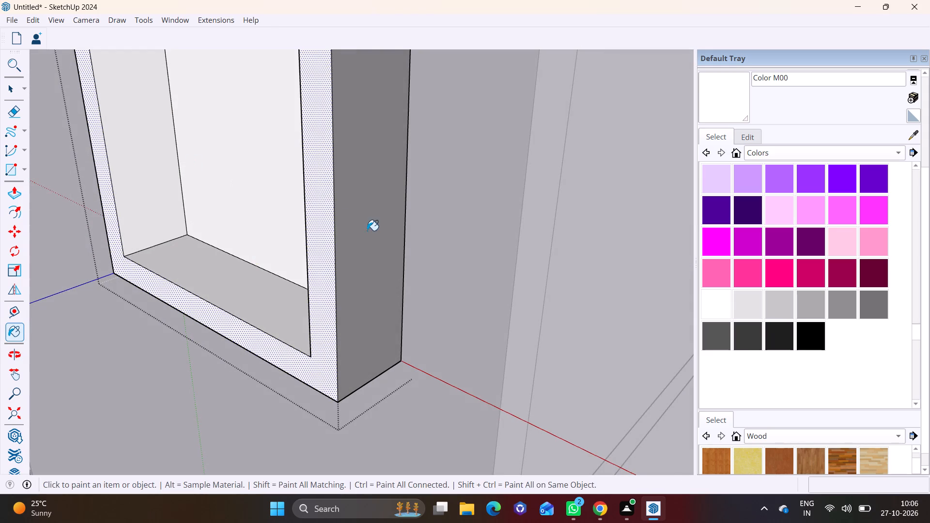
Paint the frame's outer right side and underside white, and close the group.
{"action": "left_click", "coordinate": [367, 231]}
{"action": "scroll", "coordinate": [355, 258], "scroll_direction": "down", "scroll_amount": 7}
{"action": "middle_click_drag", "start_coordinate": [316, 344], "coordinate": [388, 105]}
{"action": "left_click", "coordinate": [388, 125]}
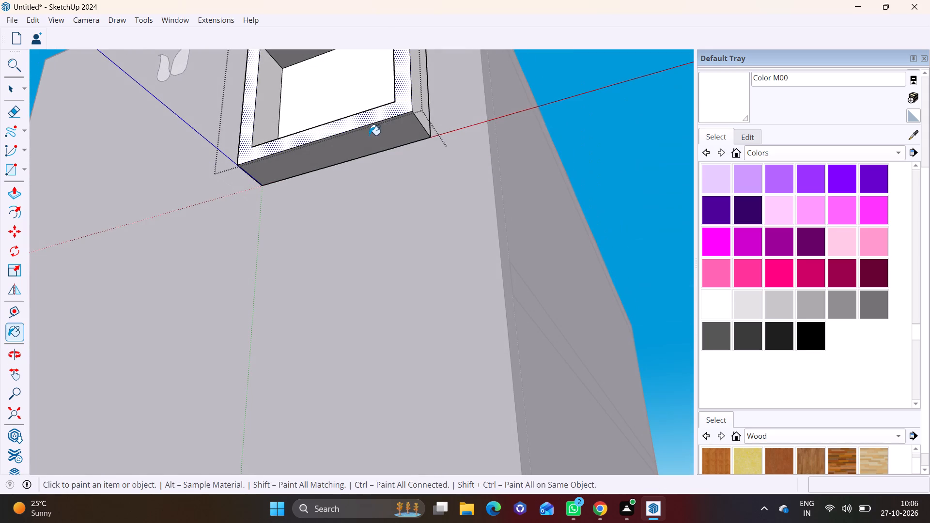
{"action": "scroll", "coordinate": [369, 135], "scroll_direction": "down", "scroll_amount": 4}
{"action": "middle_click_drag", "start_coordinate": [366, 153], "coordinate": [365, 183]}
{"action": "middle_click_drag", "start_coordinate": [361, 173], "coordinate": [461, 283]}
{"action": "key", "text": "space"}
{"action": "left_click", "coordinate": [573, 293]}
{"action": "scroll", "coordinate": [441, 232], "scroll_direction": "down", "scroll_amount": 3}
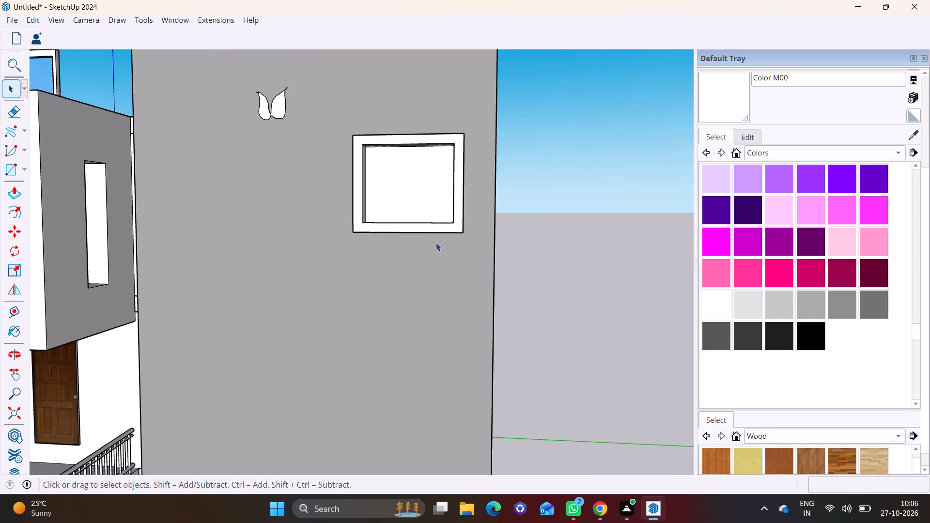
Copy the white frame about 11' 6" across the grey wall to its left side, near the balcony block.
{"action": "middle_click_drag", "start_coordinate": [423, 247], "coordinate": [464, 303]}
{"action": "left_click", "coordinate": [496, 253]}
{"action": "middle_click_drag", "start_coordinate": [506, 254], "coordinate": [522, 249]}
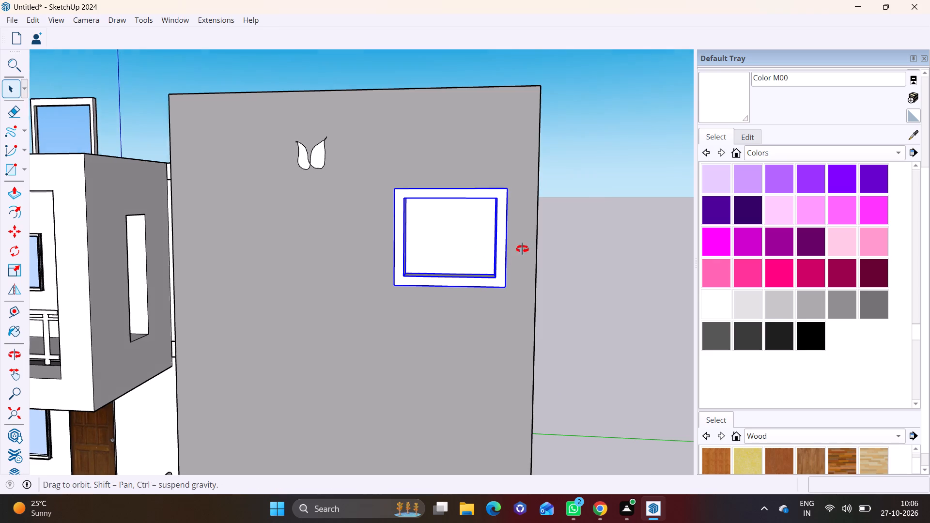
{"action": "middle_click_drag", "start_coordinate": [522, 249], "coordinate": [532, 245]}
{"action": "key", "text": "m"}
{"action": "left_click", "coordinate": [401, 187]}
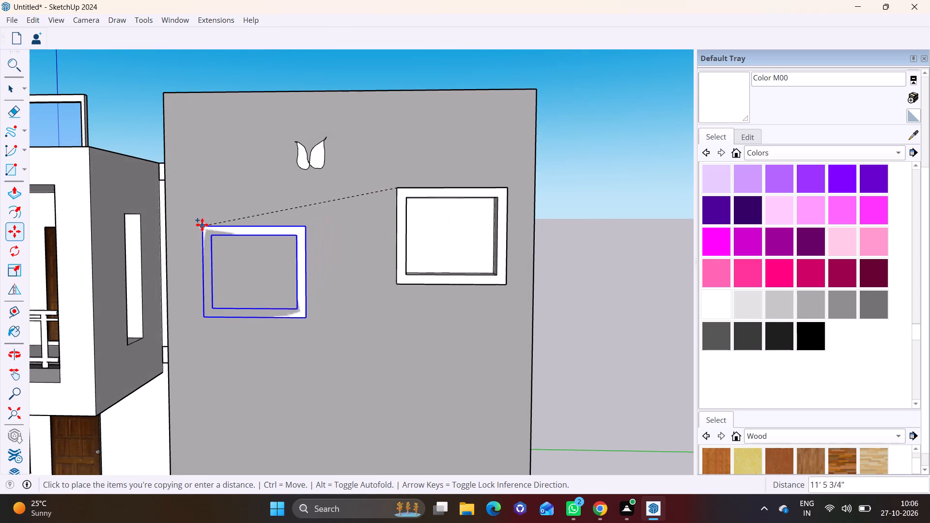
{"action": "left_click", "coordinate": [202, 223]}
Move the copied frame about 1' 4" outward so it projects from the wall like the original.
{"action": "middle_click_drag", "start_coordinate": [432, 270], "coordinate": [275, 308]}
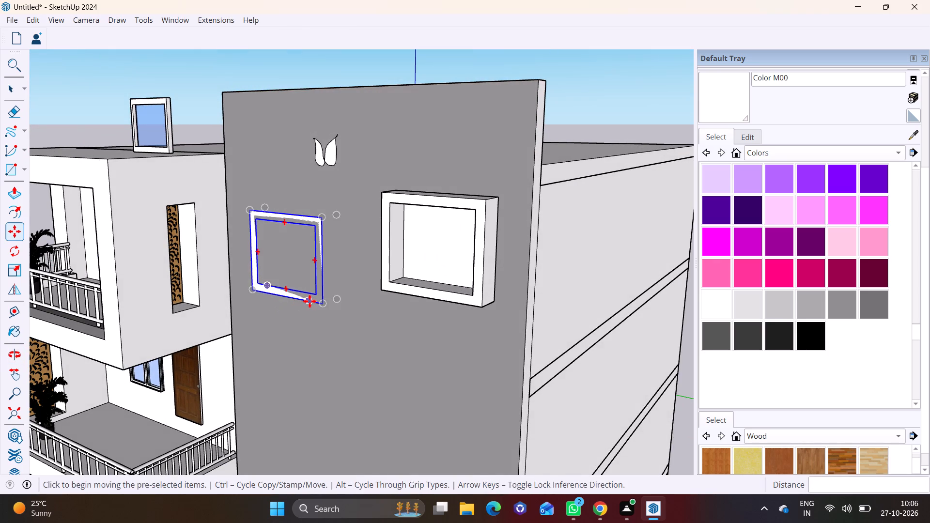
{"action": "left_click", "coordinate": [322, 302]}
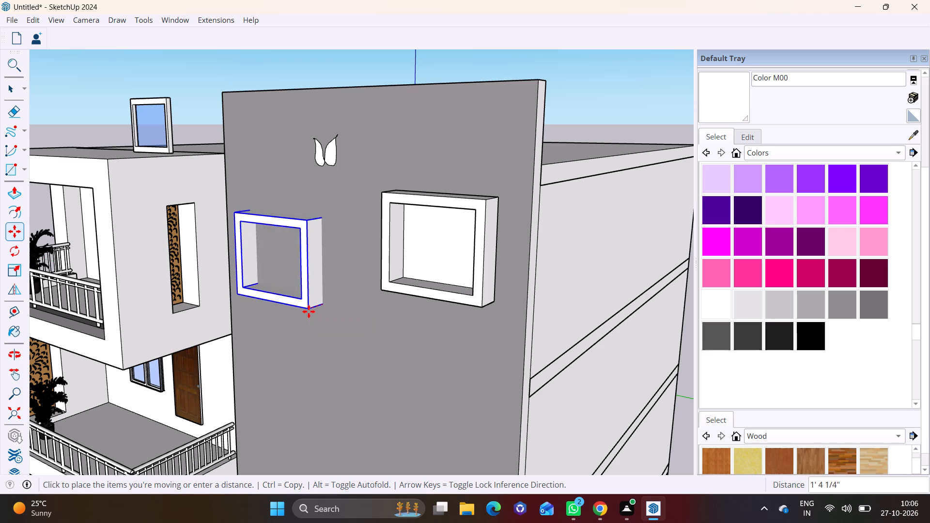
{"action": "left_click", "coordinate": [309, 311]}
Copy the left frame straight down the wall five times, one per floor, spaced about 10' to 11' 5" apart.
{"action": "scroll", "coordinate": [373, 324], "scroll_direction": "down", "scroll_amount": 7}
{"action": "middle_click_drag", "start_coordinate": [427, 394], "coordinate": [594, 356]}
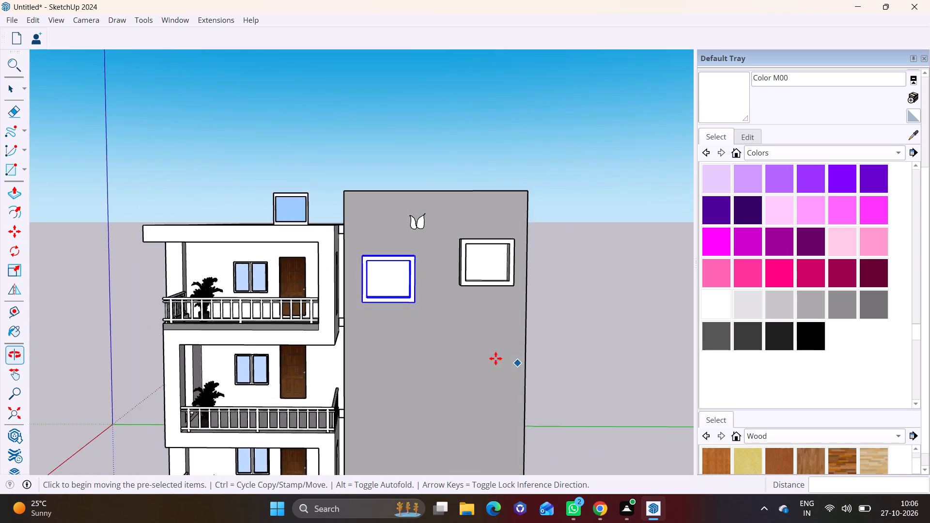
{"action": "scroll", "coordinate": [495, 358], "scroll_direction": "down", "scroll_amount": 6}
{"action": "middle_click_drag", "start_coordinate": [482, 368], "coordinate": [429, 200], "text": "shift"}
{"action": "left_click", "coordinate": [396, 156]}
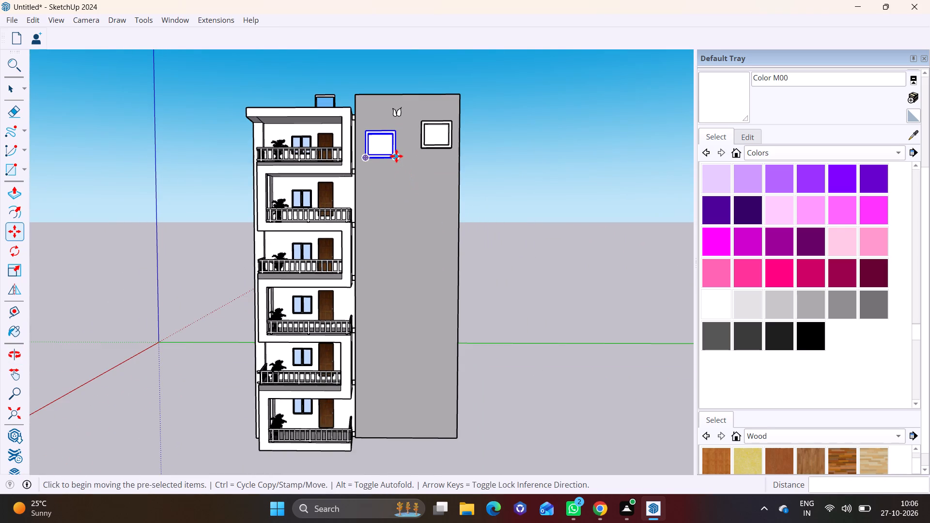
{"action": "left_click", "coordinate": [399, 207]}
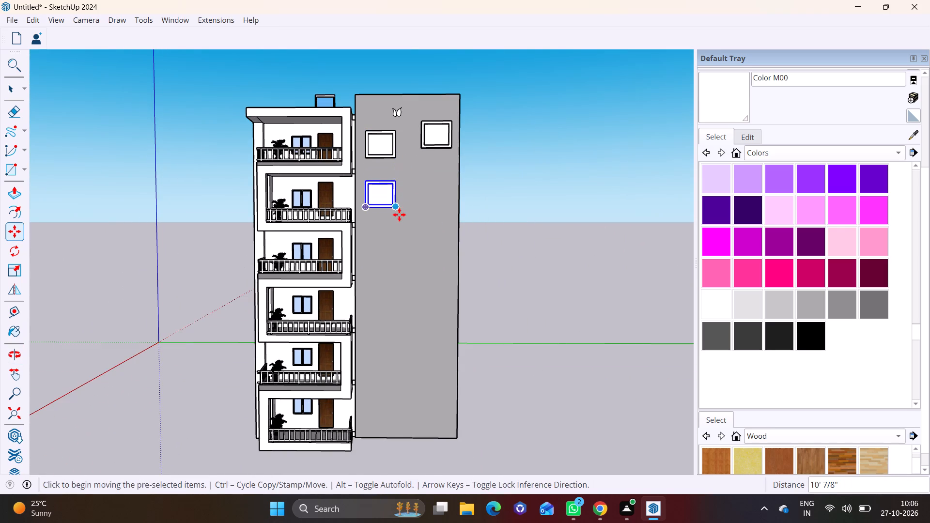
{"action": "left_click", "coordinate": [399, 209]}
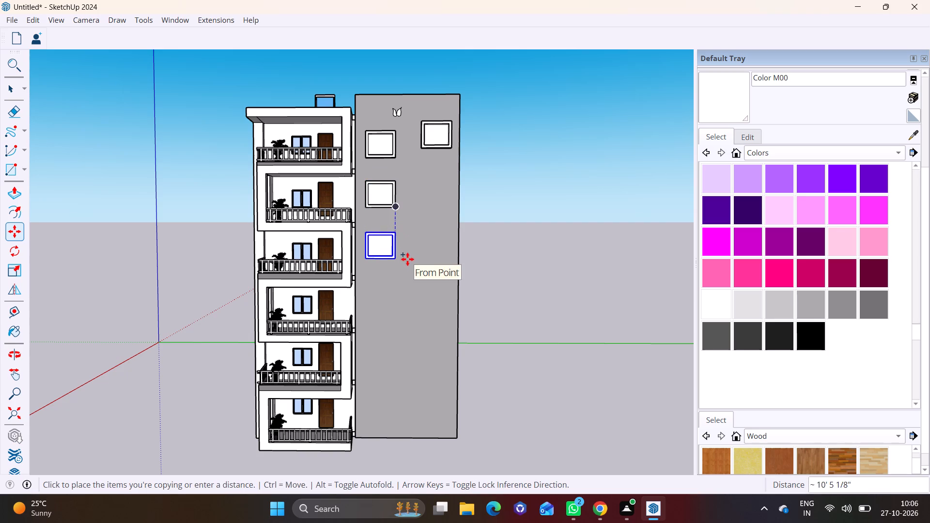
{"action": "left_click", "coordinate": [407, 259]}
{"action": "left_click", "coordinate": [398, 260]}
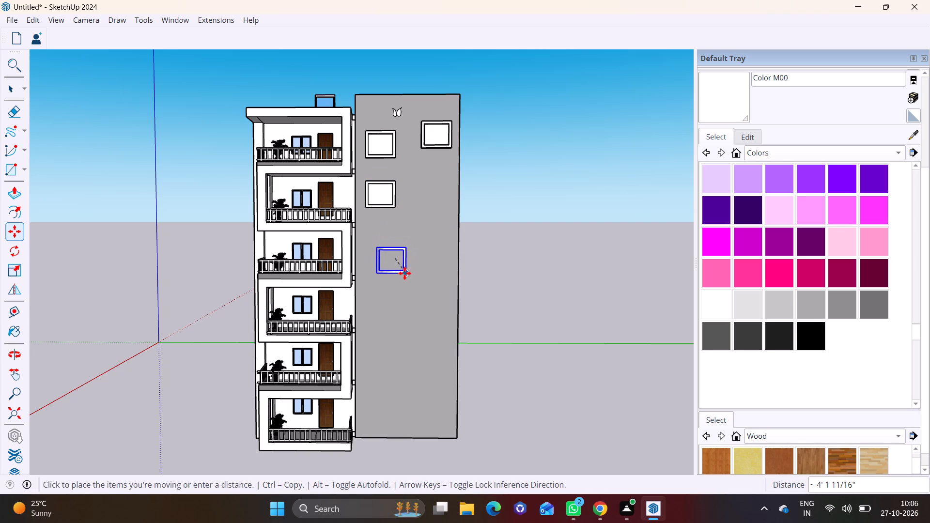
{"action": "left_click", "coordinate": [396, 313]}
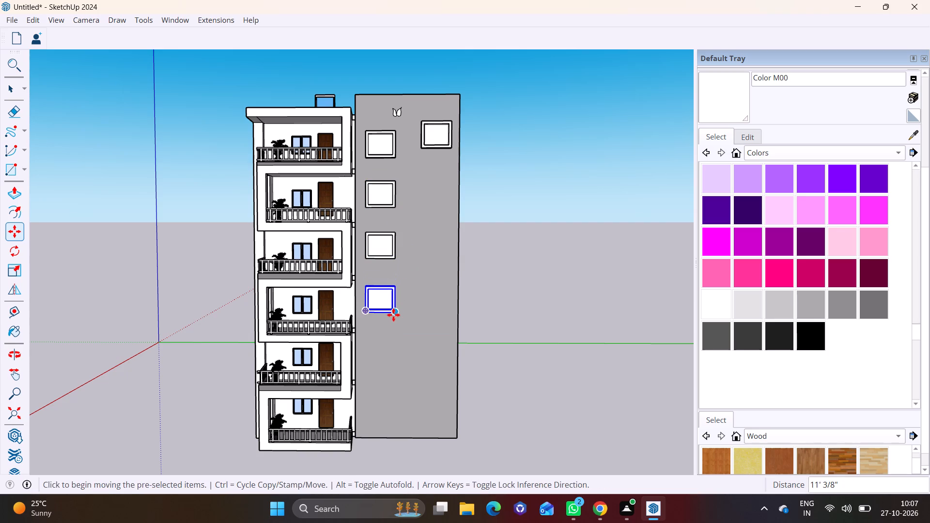
{"action": "left_click", "coordinate": [393, 315]}
{"action": "left_click", "coordinate": [397, 363]}
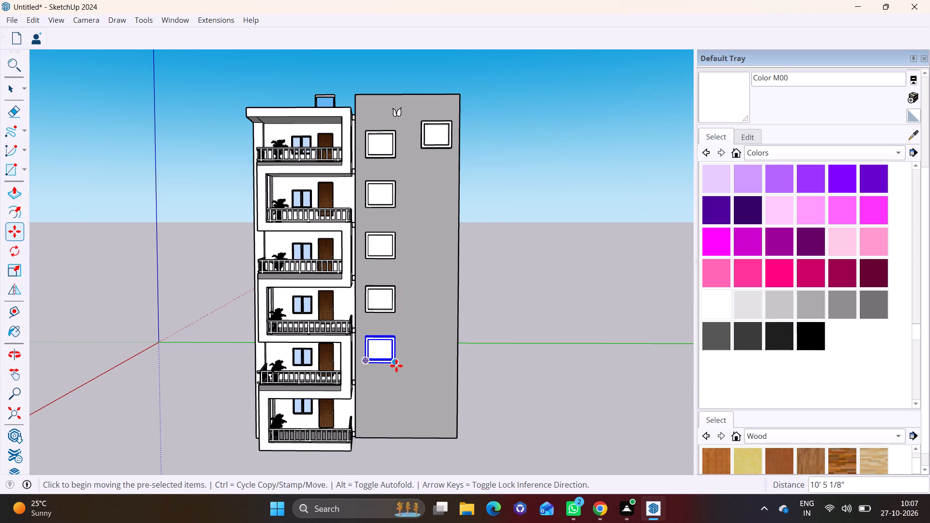
{"action": "left_click", "coordinate": [396, 362]}
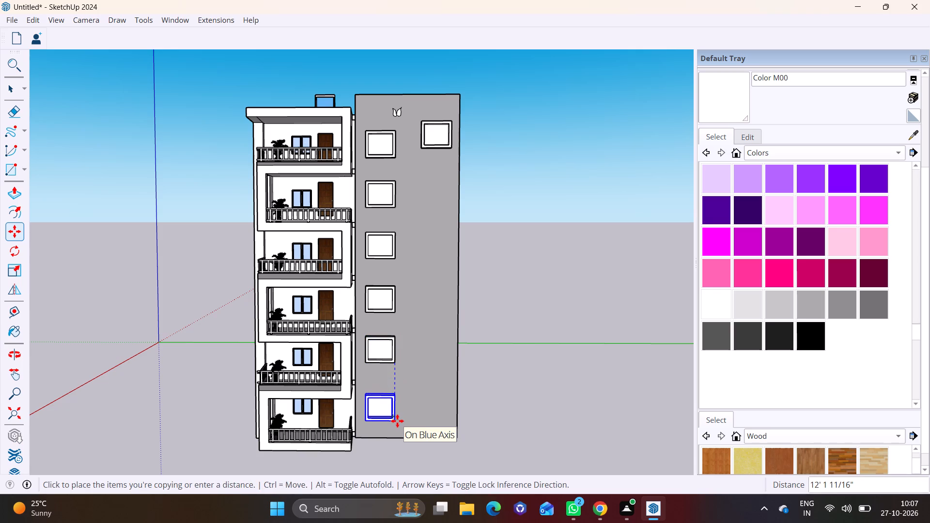
{"action": "left_click", "coordinate": [397, 417]}
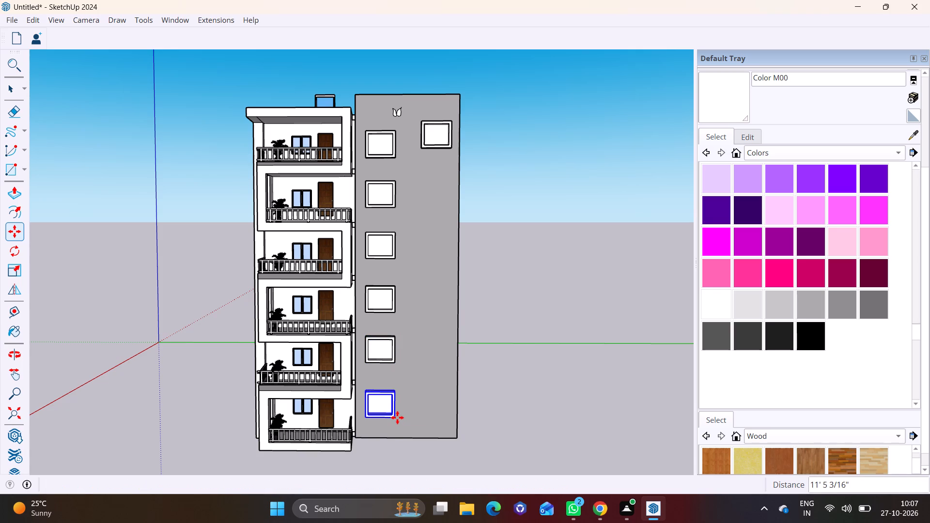
Move the original right frame down about 2' 1" to line up with the top left frame.
{"action": "key", "text": "space"}
{"action": "left_click", "coordinate": [434, 189]}
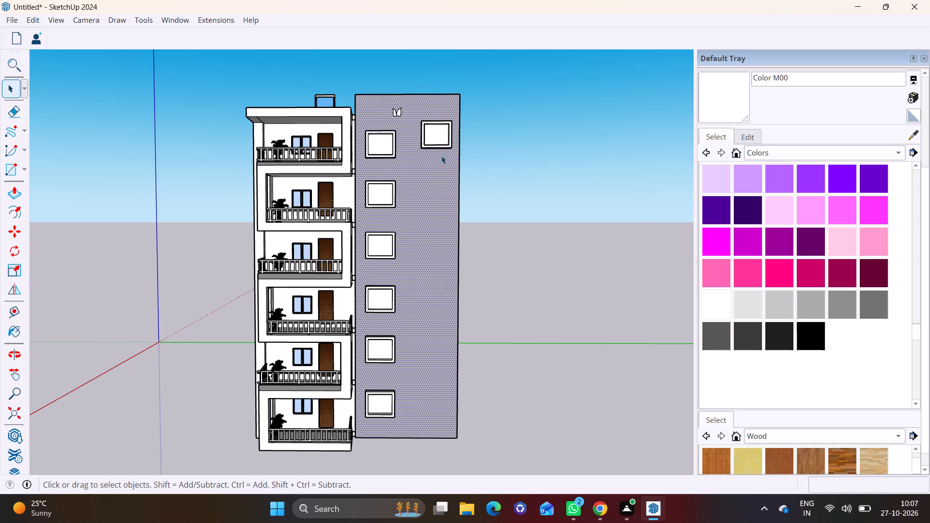
{"action": "left_click", "coordinate": [443, 146]}
{"action": "scroll", "coordinate": [443, 146], "scroll_direction": "up", "scroll_amount": 3}
{"action": "key", "text": "m"}
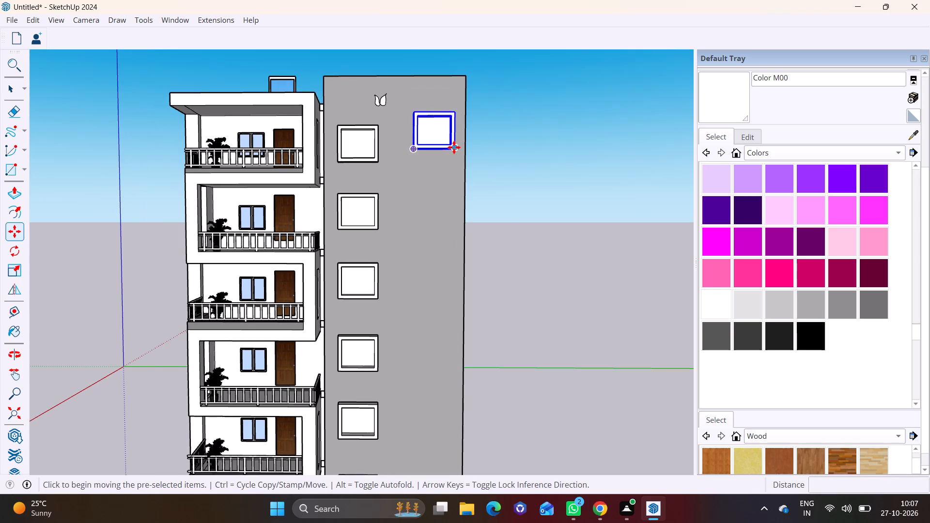
{"action": "left_click", "coordinate": [453, 147]}
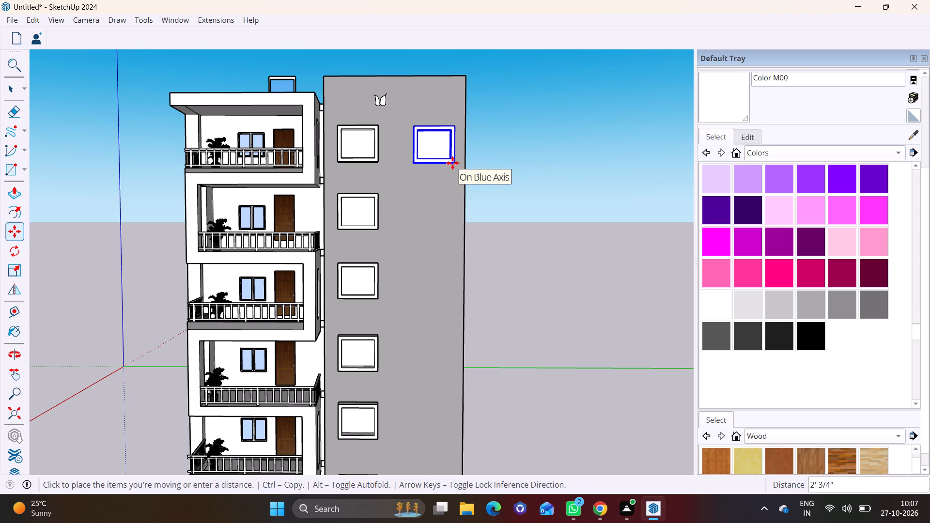
{"action": "left_click", "coordinate": [452, 163]}
Copy the right frame down about 9' 4" and shift the copy another 1' down to match the second left frame.
{"action": "left_click", "coordinate": [456, 160]}
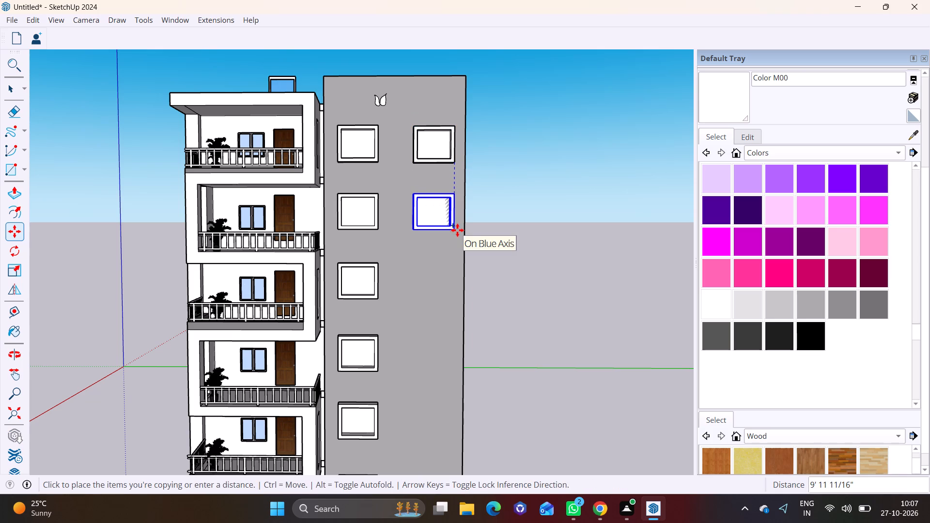
{"action": "middle_click_drag", "start_coordinate": [457, 230], "coordinate": [346, 270]}
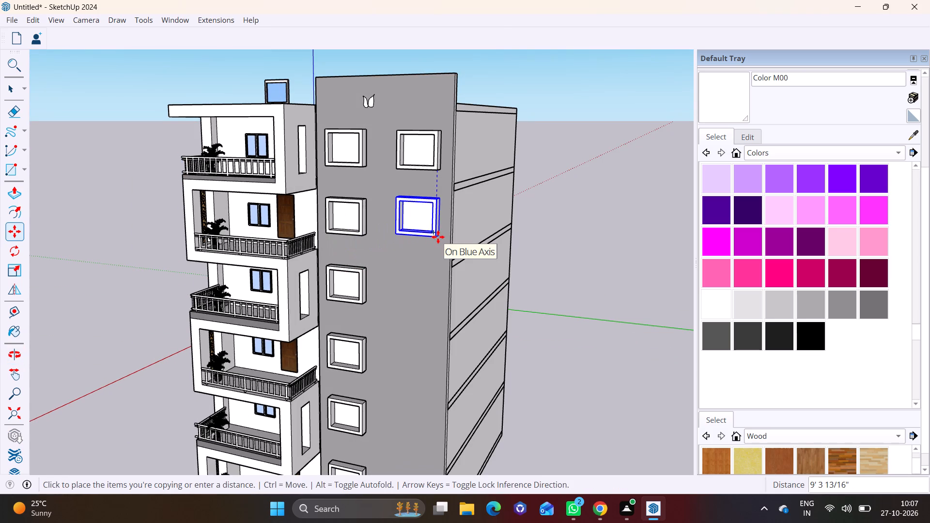
{"action": "left_click", "coordinate": [438, 237]}
{"action": "middle_click_drag", "start_coordinate": [399, 265], "coordinate": [495, 245]}
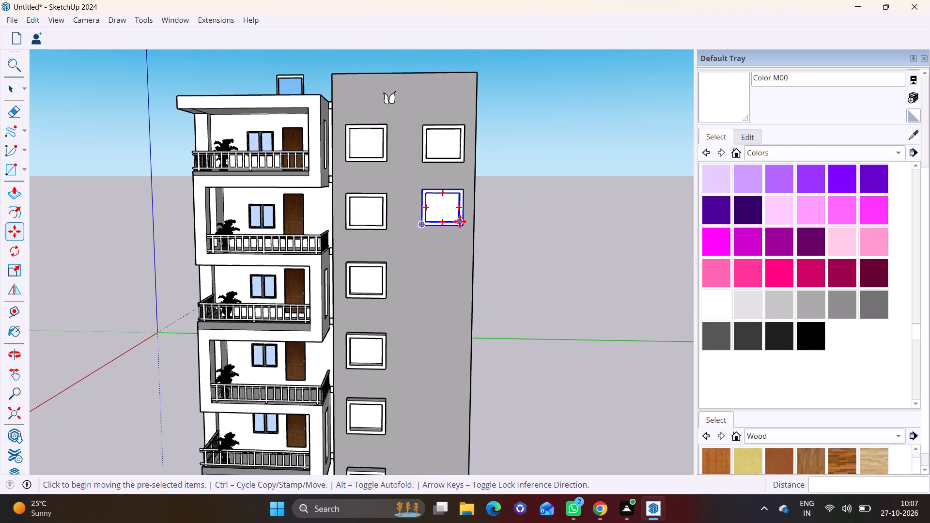
{"action": "left_click", "coordinate": [460, 223]}
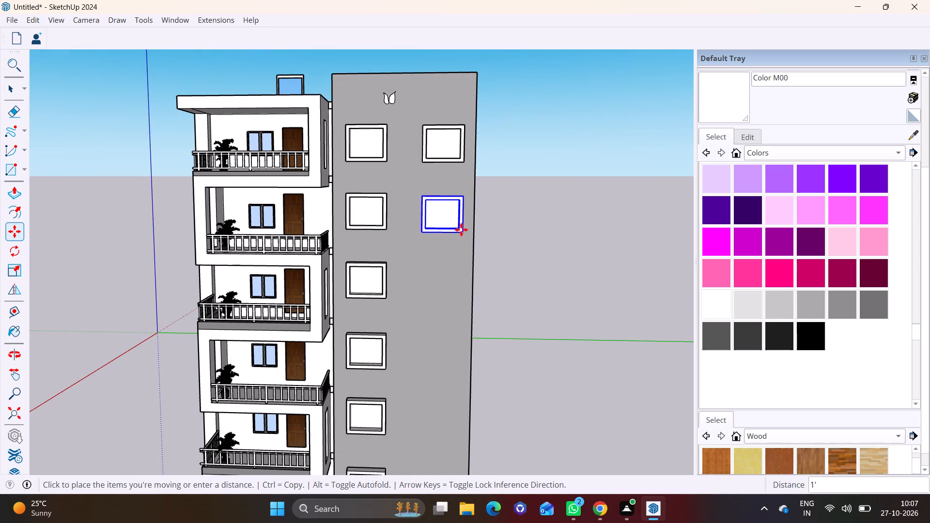
{"action": "left_click", "coordinate": [461, 230]}
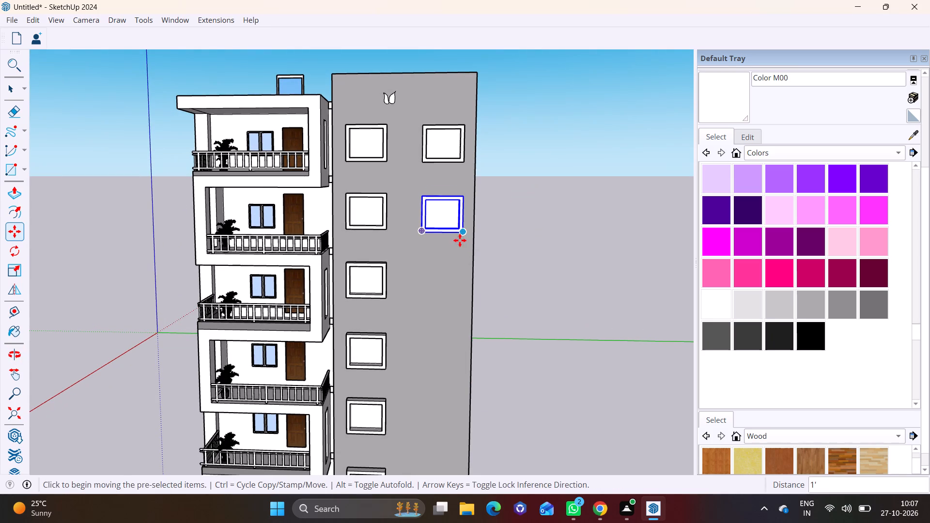
Copy the right frame straight down to the four remaining floors, starting about 10' 1" below the second frame, to match the left column.
{"action": "left_click", "coordinate": [464, 233]}
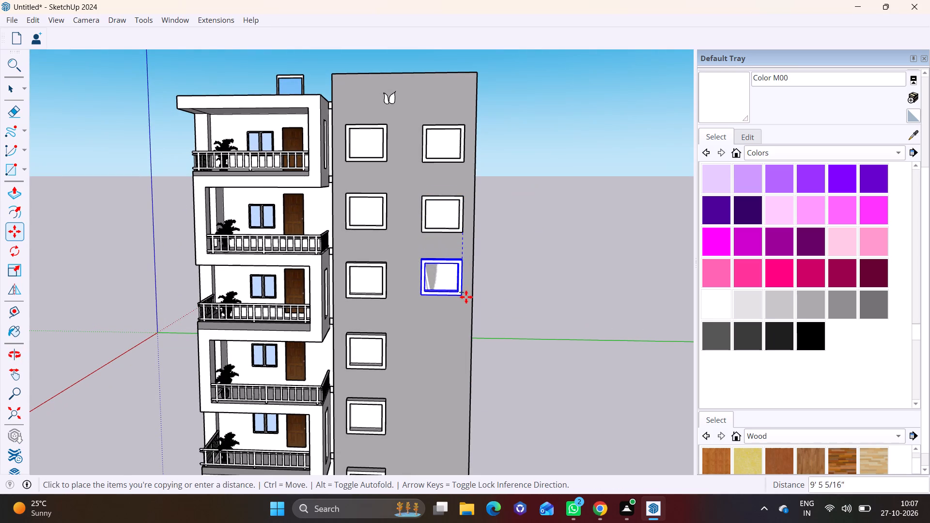
{"action": "left_click", "coordinate": [464, 300]}
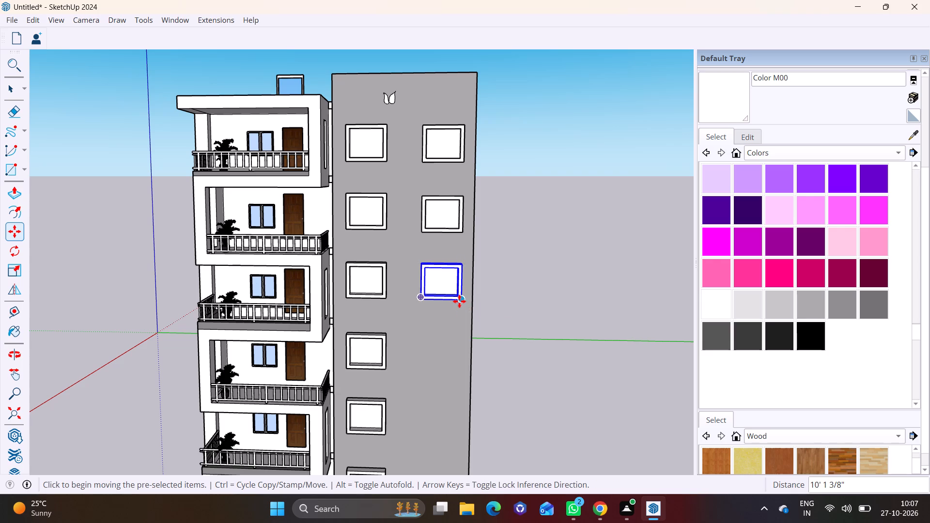
{"action": "left_click", "coordinate": [459, 301]}
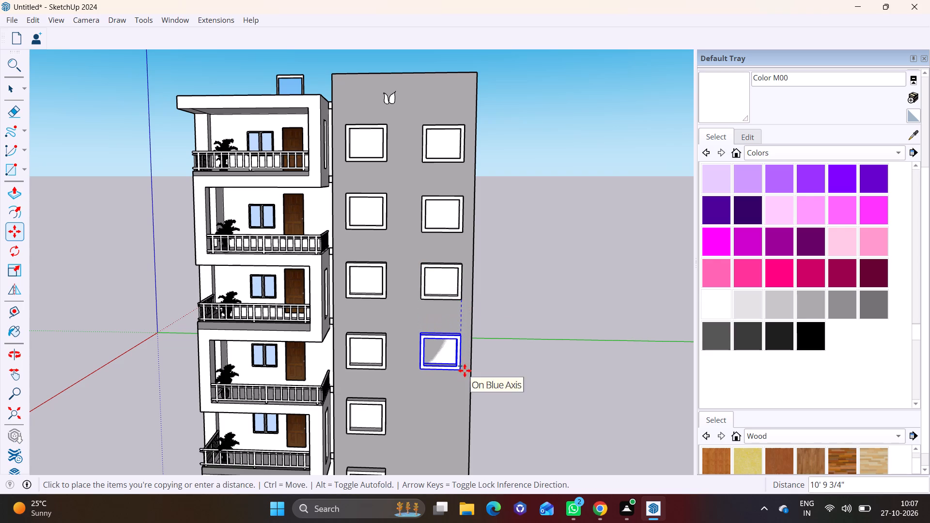
{"action": "left_click", "coordinate": [465, 370]}
{"action": "scroll", "coordinate": [465, 370], "scroll_direction": "down", "scroll_amount": 2}
{"action": "middle_click_drag", "start_coordinate": [465, 371], "coordinate": [469, 205], "text": "shift"}
{"action": "left_click", "coordinate": [464, 202]}
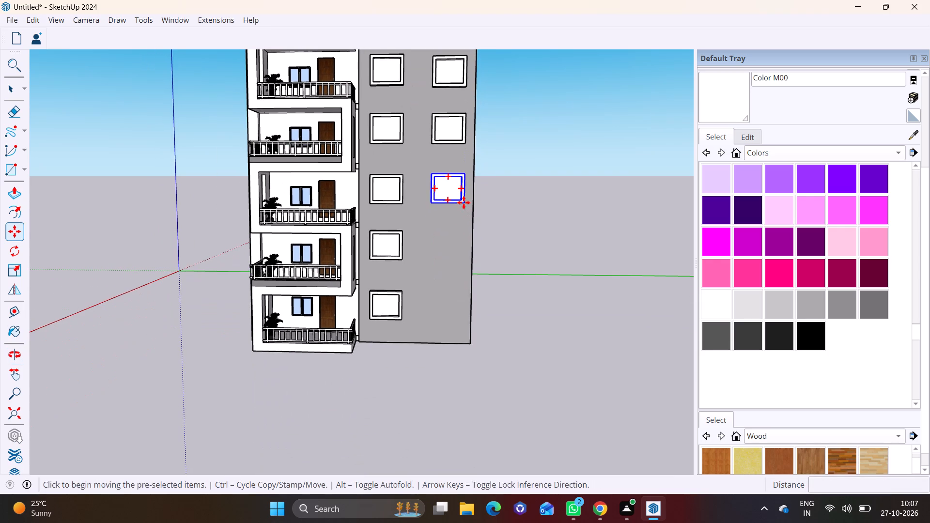
{"action": "left_click", "coordinate": [461, 252]}
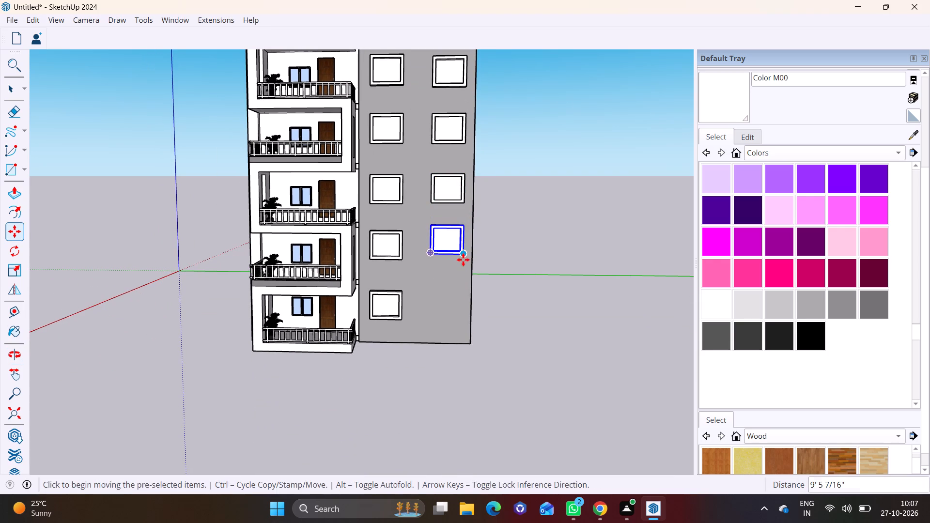
{"action": "left_click", "coordinate": [463, 260]}
{"action": "left_click", "coordinate": [464, 320]}
{"action": "key", "text": "space"}
{"action": "left_click", "coordinate": [495, 327]}
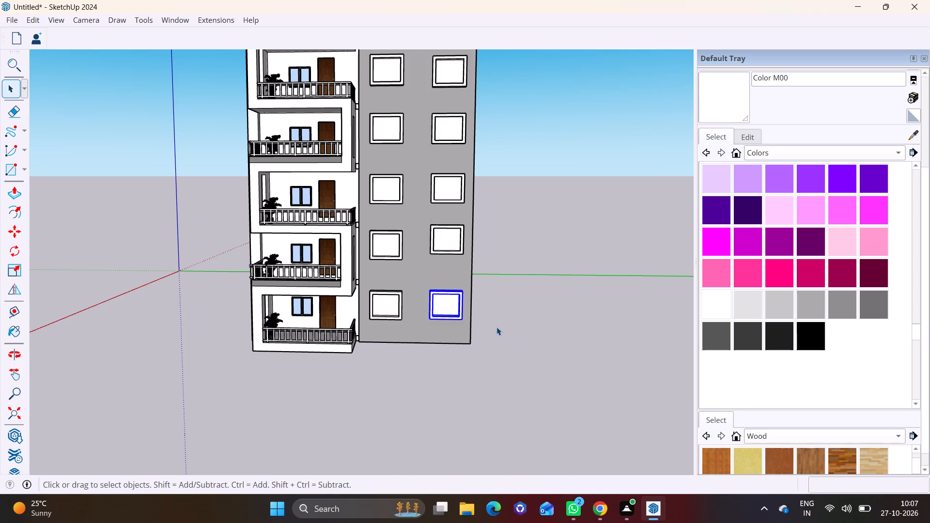
Move the butterfly-shaped motif at the top of the grey wall about 3' 2" to centre it between the two frame columns.
{"action": "middle_click_drag", "start_coordinate": [513, 263], "coordinate": [289, 296]}
{"action": "scroll", "coordinate": [392, 260], "scroll_direction": "down", "scroll_amount": 6}
{"action": "middle_click_drag", "start_coordinate": [406, 267], "coordinate": [646, 255]}
{"action": "scroll", "coordinate": [385, 136], "scroll_direction": "up", "scroll_amount": 6}
{"action": "middle_click_drag", "start_coordinate": [403, 125], "coordinate": [388, 221], "text": "shift"}
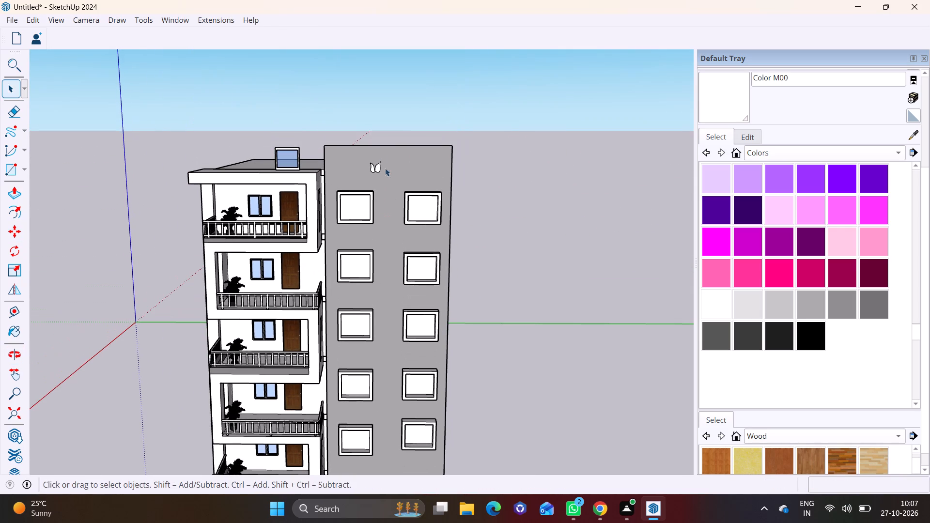
{"action": "left_click_drag", "start_coordinate": [353, 154], "coordinate": [394, 183]}
{"action": "scroll", "coordinate": [395, 177], "scroll_direction": "up", "scroll_amount": 1}
{"action": "key", "text": "m"}
{"action": "left_click", "coordinate": [377, 171]}
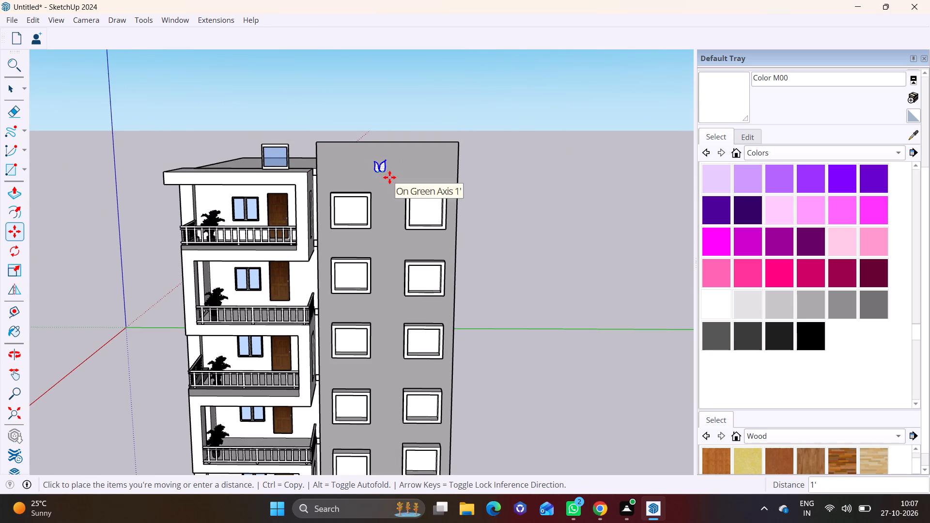
{"action": "left_click", "coordinate": [394, 184]}
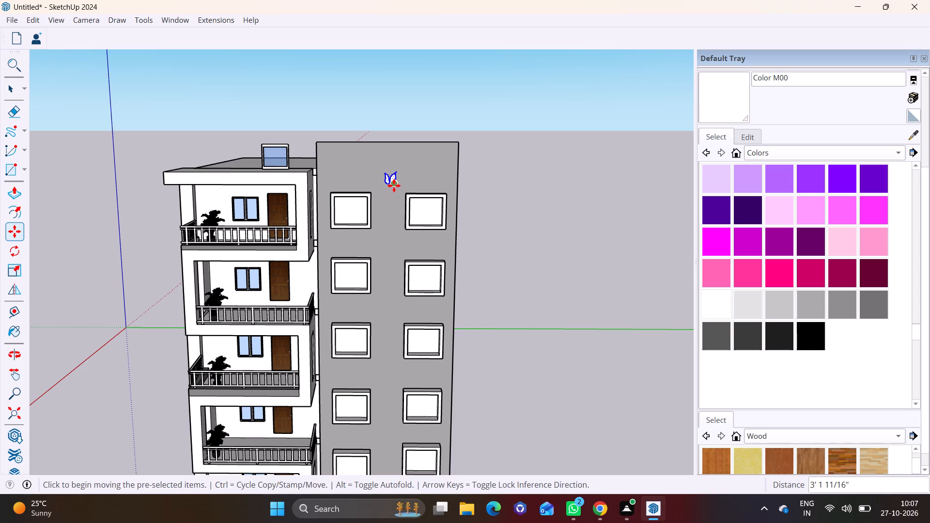
Copy the butterfly motif straight down five times between the frame columns, ending with a copy near the lowest pair of frames.
{"action": "left_click", "coordinate": [394, 185]}
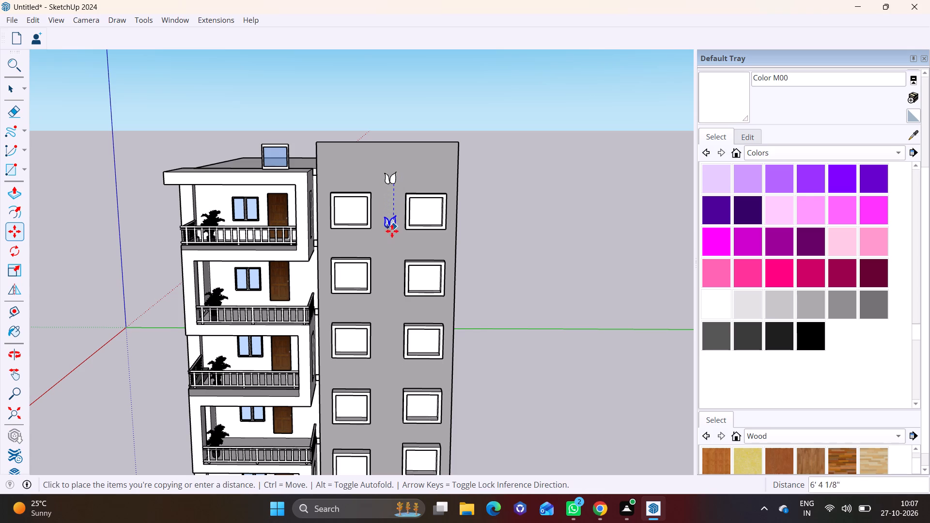
{"action": "left_click", "coordinate": [391, 244]}
{"action": "left_click", "coordinate": [393, 246]}
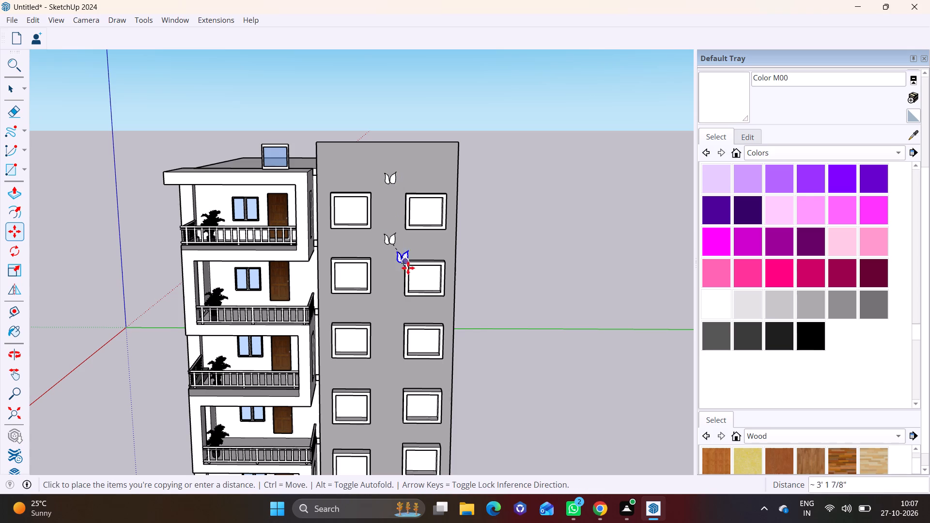
{"action": "left_click", "coordinate": [395, 311]}
{"action": "scroll", "coordinate": [419, 322], "scroll_direction": "down", "scroll_amount": 1}
{"action": "middle_click_drag", "start_coordinate": [455, 331], "coordinate": [470, 181]}
{"action": "left_click", "coordinate": [410, 163]}
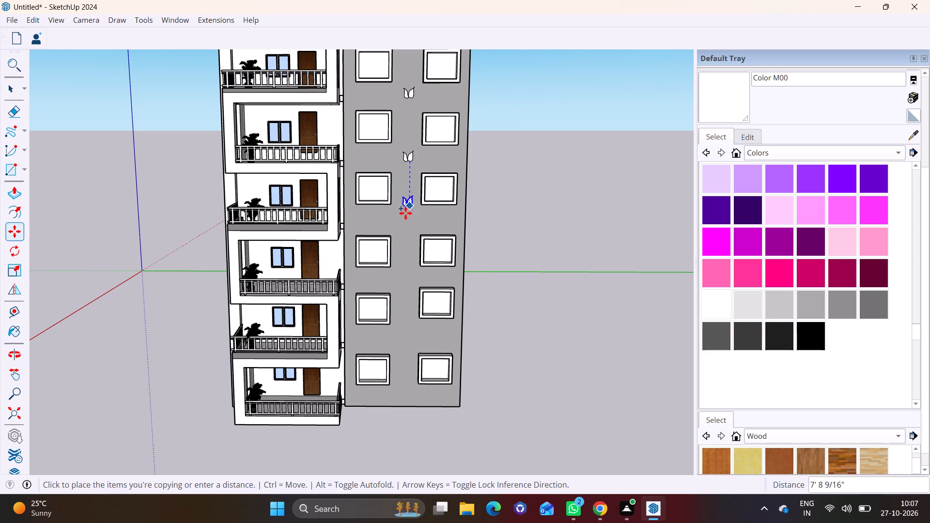
{"action": "left_click", "coordinate": [404, 217]}
{"action": "left_click", "coordinate": [410, 218]}
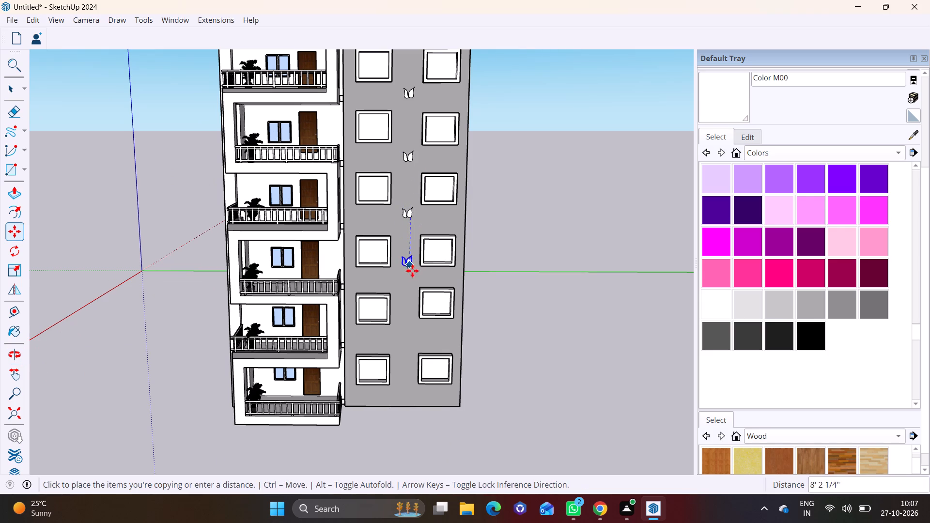
{"action": "left_click", "coordinate": [409, 278]}
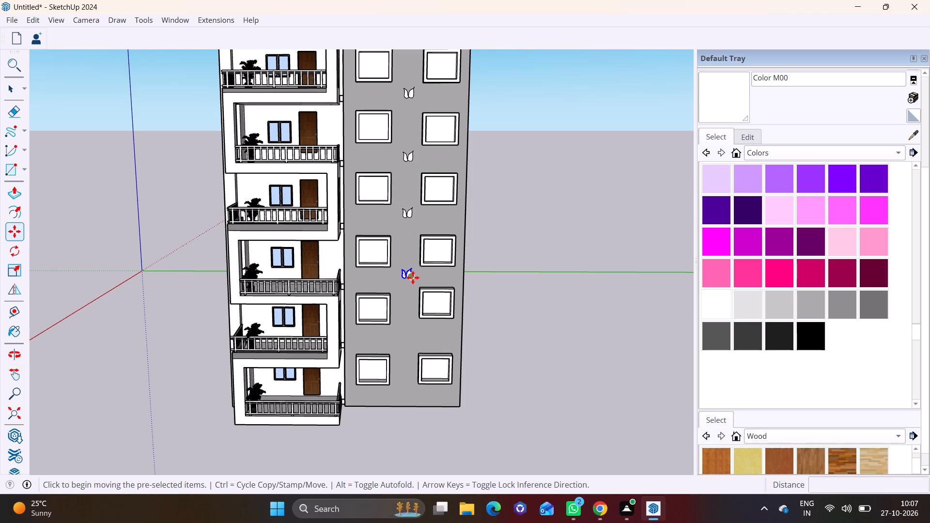
{"action": "left_click", "coordinate": [413, 277]}
{"action": "left_click", "coordinate": [408, 338]}
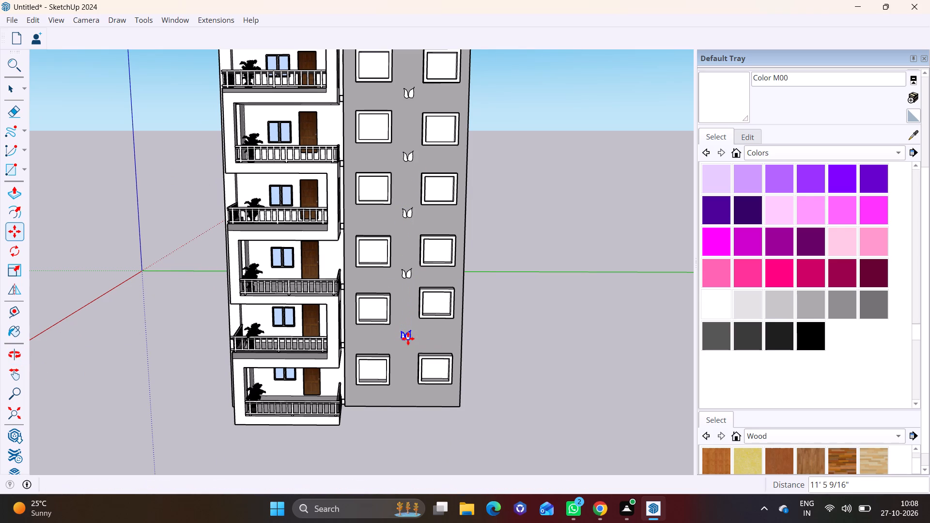
{"action": "key", "text": "space"}
{"action": "left_click", "coordinate": [493, 338]}
Draw a circle of about 1' 6" radius on the grey wall, centred above the top butterfly motif.
{"action": "scroll", "coordinate": [485, 335], "scroll_direction": "down", "scroll_amount": 7}
{"action": "middle_click_drag", "start_coordinate": [485, 335], "coordinate": [591, 337]}
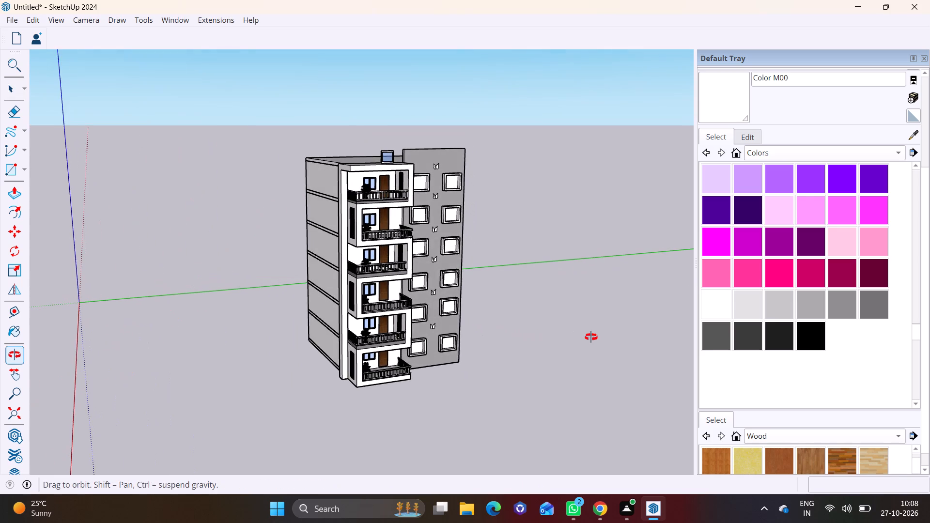
{"action": "middle_click_drag", "start_coordinate": [591, 337], "coordinate": [592, 337]}
{"action": "scroll", "coordinate": [454, 179], "scroll_direction": "up", "scroll_amount": 11}
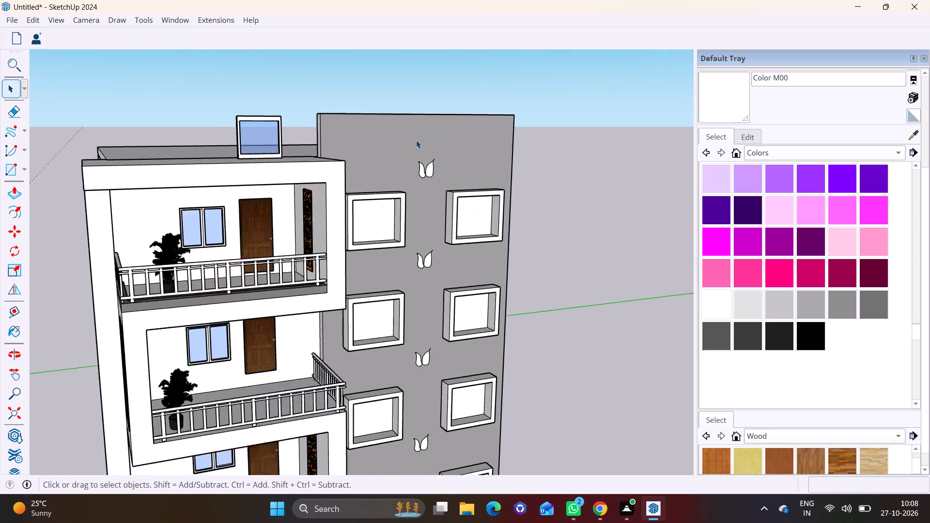
{"action": "scroll", "coordinate": [416, 140], "scroll_direction": "up", "scroll_amount": 4}
{"action": "middle_click_drag", "start_coordinate": [447, 155], "coordinate": [443, 259], "text": "shift"}
{"action": "middle_click_drag", "start_coordinate": [443, 261], "coordinate": [361, 225]}
{"action": "scroll", "coordinate": [379, 238], "scroll_direction": "up", "scroll_amount": 4}
{"action": "scroll", "coordinate": [418, 261], "scroll_direction": "up", "scroll_amount": 1}
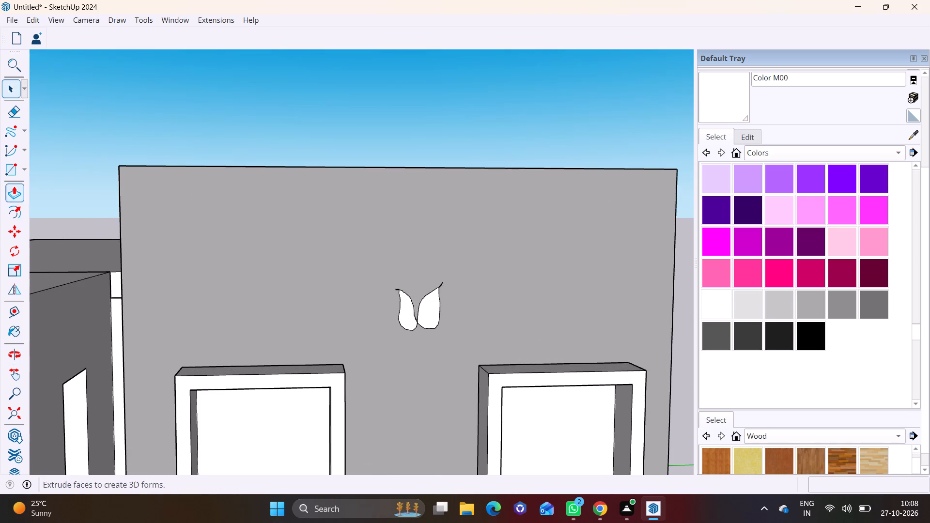
{"action": "left_click", "coordinate": [21, 170]}
{"action": "left_click", "coordinate": [37, 217]}
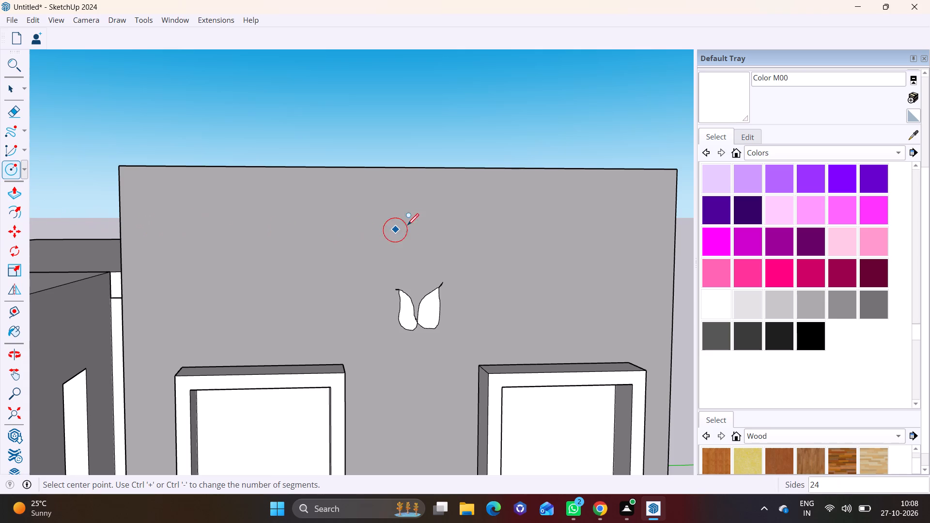
{"action": "left_click", "coordinate": [416, 219]}
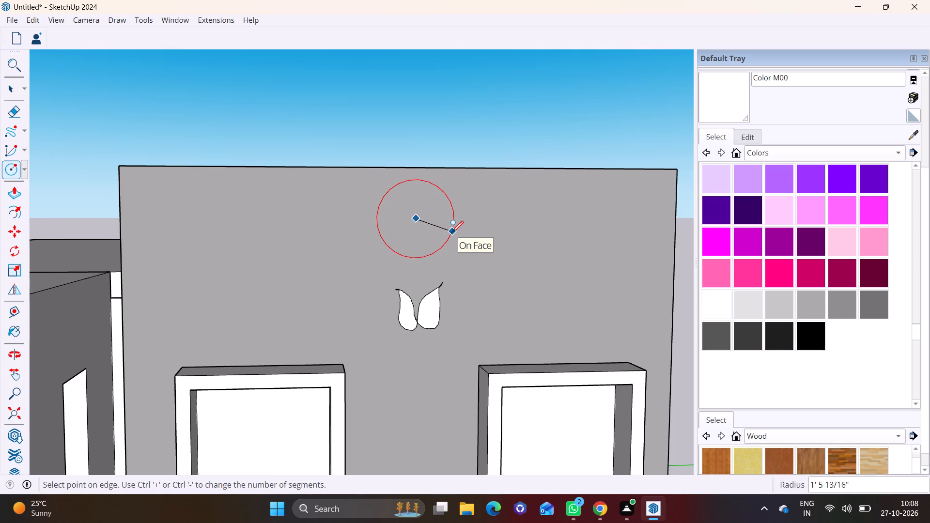
{"action": "key", "text": "ctrl+z"}
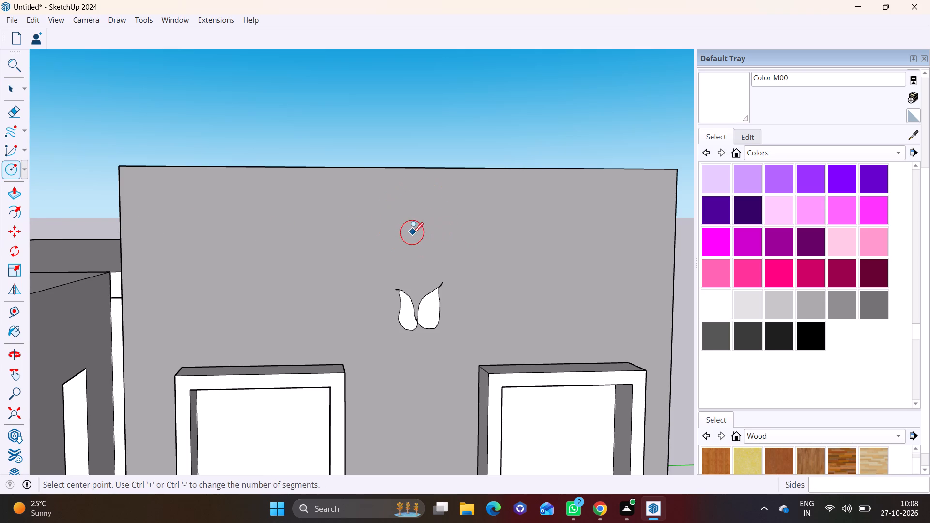
{"action": "left_click", "coordinate": [418, 232]}
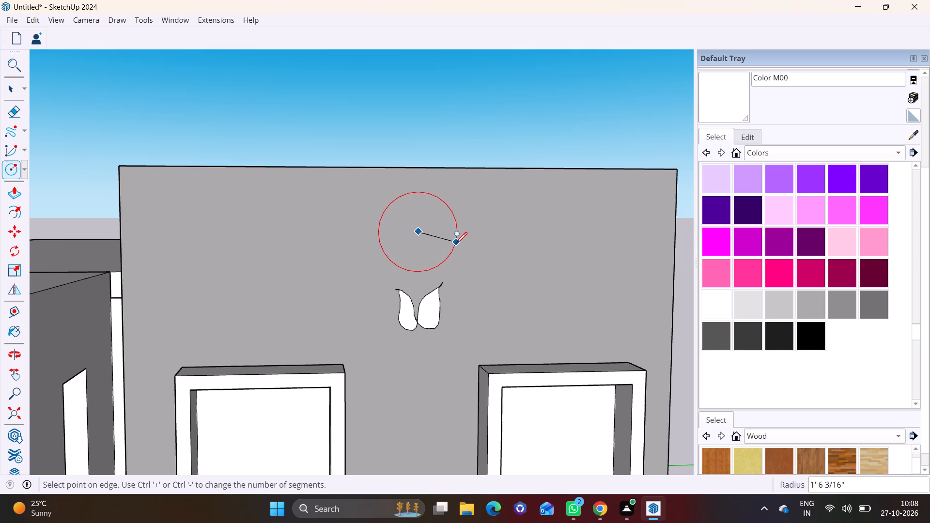
{"action": "left_click", "coordinate": [458, 244]}
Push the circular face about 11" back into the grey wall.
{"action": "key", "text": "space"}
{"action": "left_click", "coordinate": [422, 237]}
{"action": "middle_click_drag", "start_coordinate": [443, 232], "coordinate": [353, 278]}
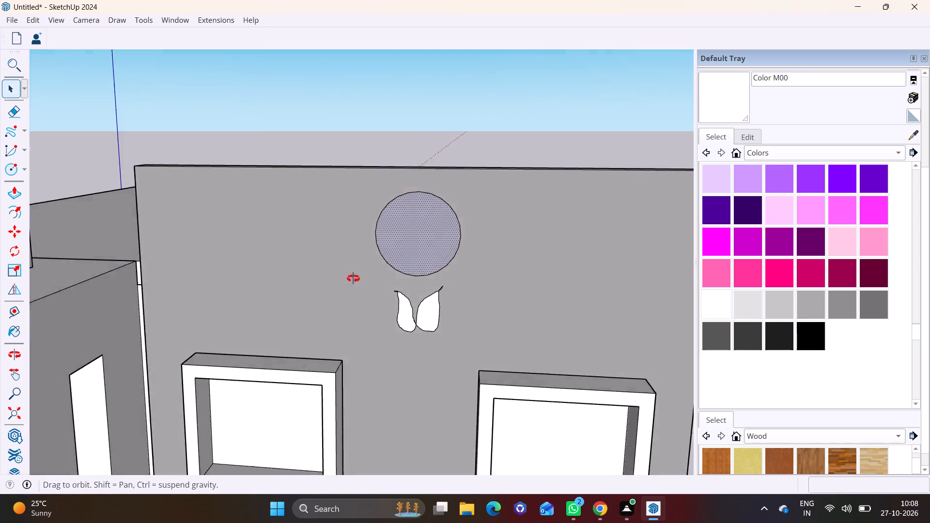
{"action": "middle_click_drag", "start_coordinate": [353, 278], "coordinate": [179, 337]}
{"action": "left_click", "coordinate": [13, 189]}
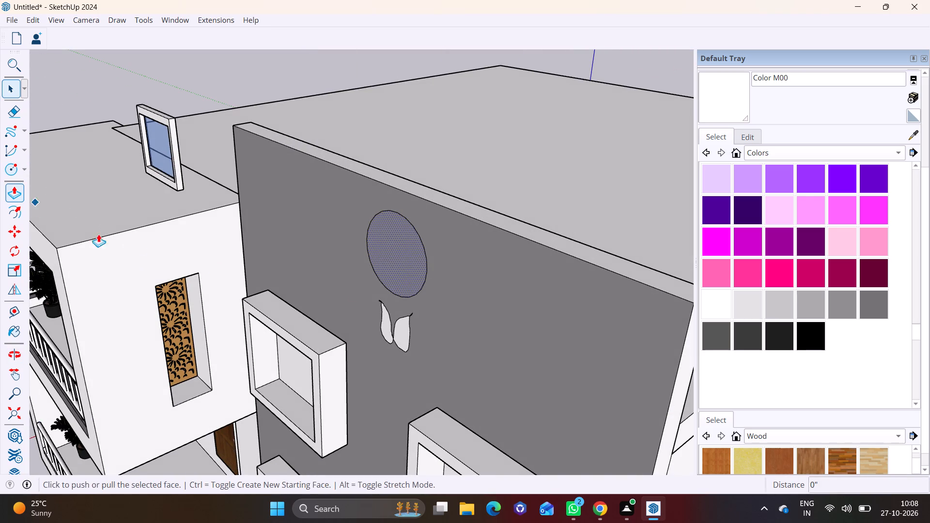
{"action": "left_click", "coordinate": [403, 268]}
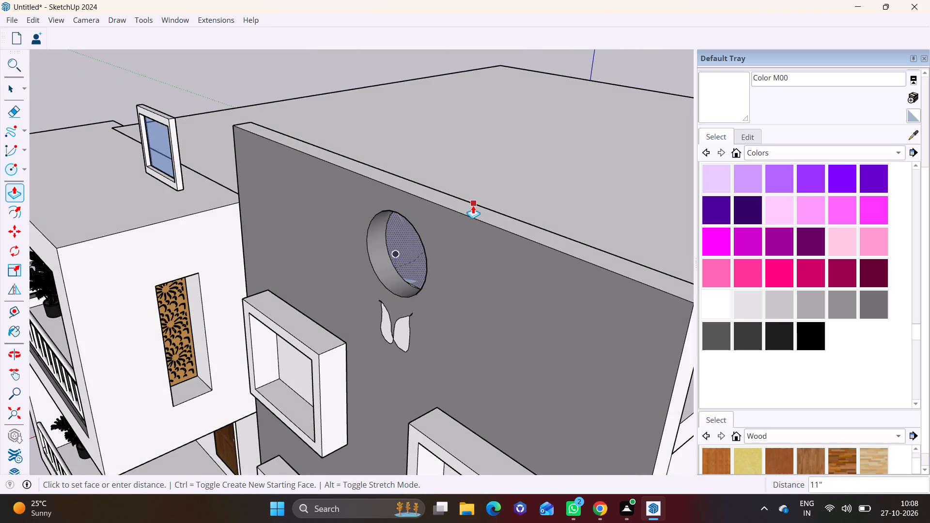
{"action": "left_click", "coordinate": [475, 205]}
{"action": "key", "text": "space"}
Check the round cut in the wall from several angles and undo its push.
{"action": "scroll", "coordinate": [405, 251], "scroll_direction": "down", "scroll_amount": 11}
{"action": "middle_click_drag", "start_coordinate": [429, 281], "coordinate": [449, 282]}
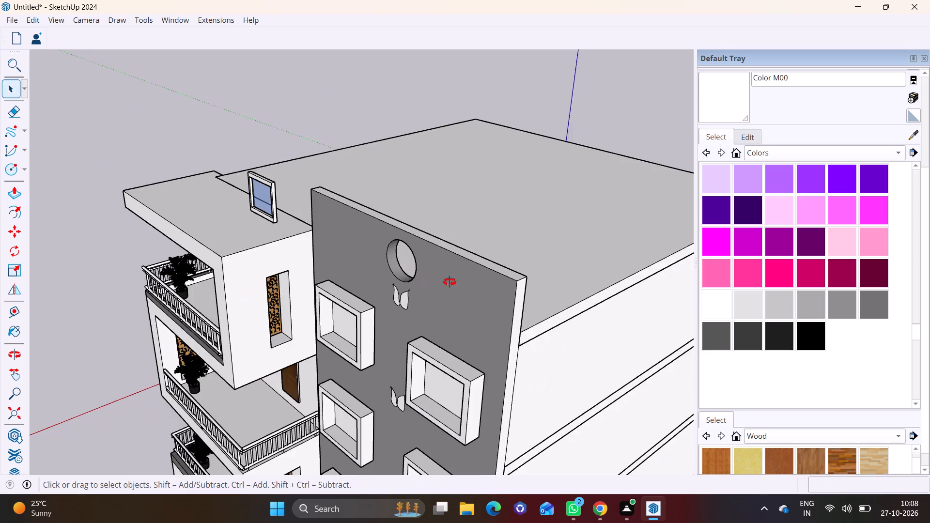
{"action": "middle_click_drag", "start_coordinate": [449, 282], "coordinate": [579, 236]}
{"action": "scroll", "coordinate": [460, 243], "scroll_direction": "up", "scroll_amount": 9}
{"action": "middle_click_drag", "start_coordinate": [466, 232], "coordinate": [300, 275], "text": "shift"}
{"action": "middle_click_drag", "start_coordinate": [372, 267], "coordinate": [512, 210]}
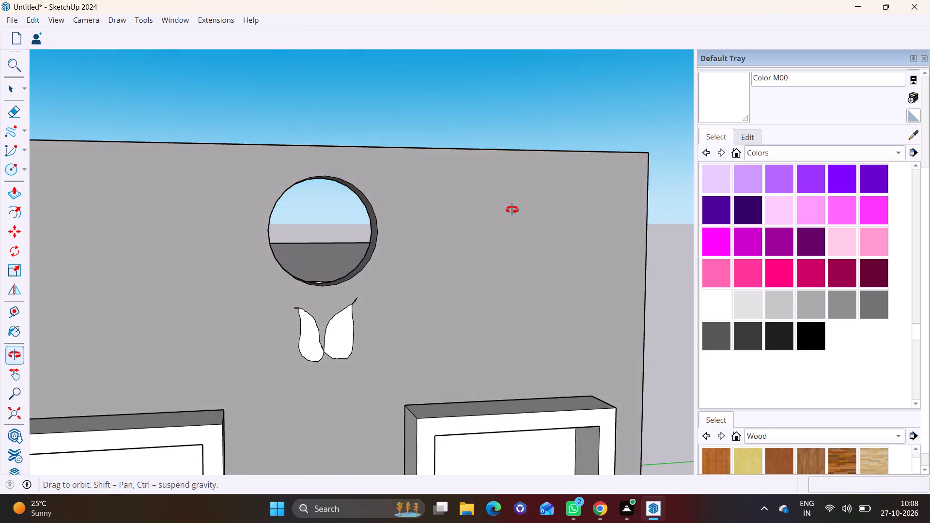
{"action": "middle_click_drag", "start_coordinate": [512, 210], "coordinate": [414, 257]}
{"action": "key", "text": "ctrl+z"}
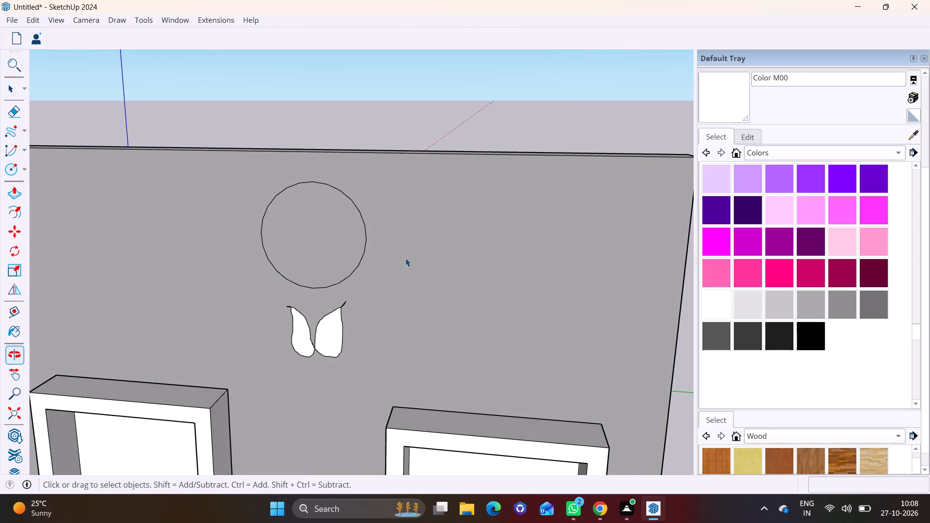
Push the circular face back into the grey wall again by about 11" to form a round recess.
{"action": "scroll", "coordinate": [302, 231], "scroll_direction": "up", "scroll_amount": 2}
{"action": "left_click", "coordinate": [311, 233]}
{"action": "left_click", "coordinate": [16, 190]}
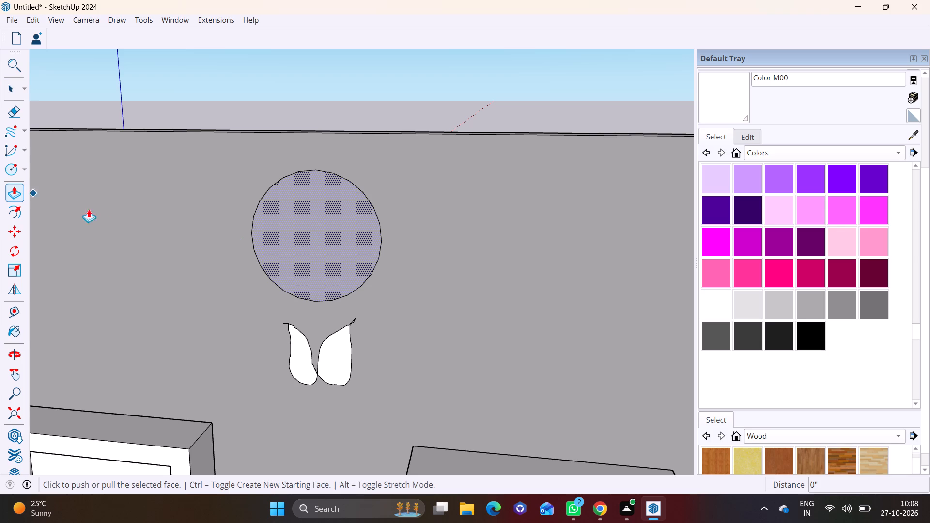
{"action": "left_click", "coordinate": [301, 252]}
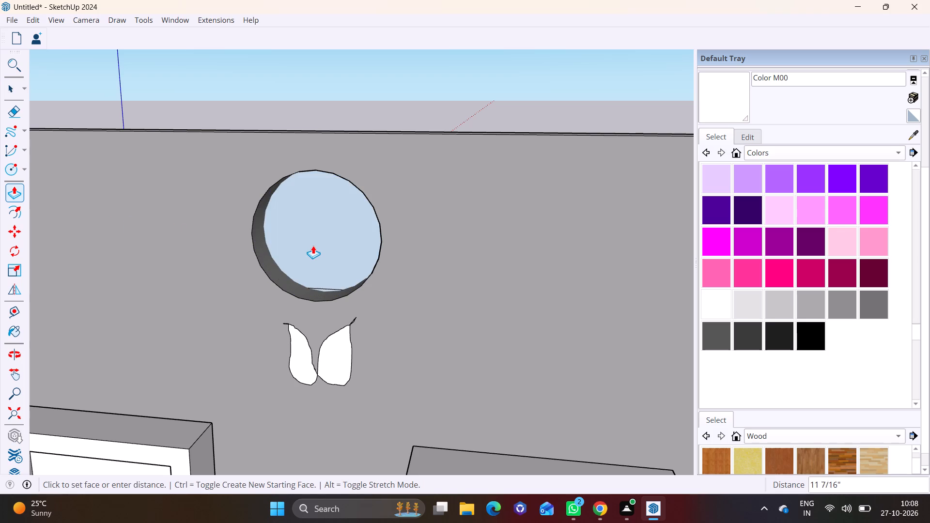
{"action": "left_click", "coordinate": [311, 246]}
{"action": "key", "text": "space"}
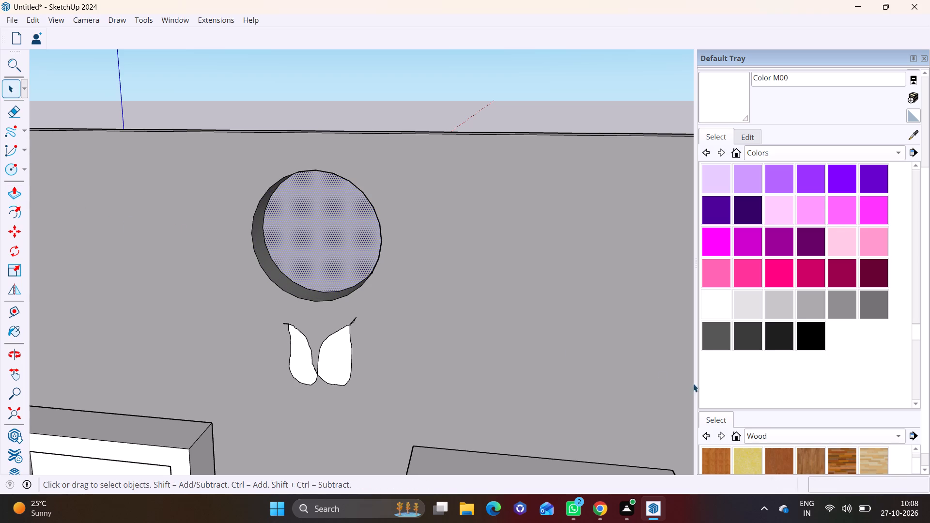
Paint the back face of the round recess in the grey wall with Translucent Glass Blue from Glass and Mirrors.
{"action": "left_click", "coordinate": [790, 154]}
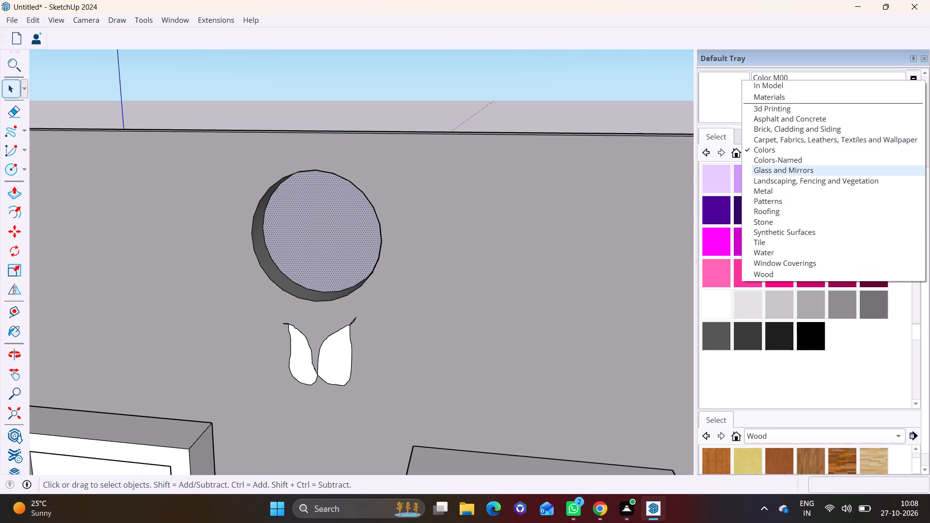
{"action": "left_click", "coordinate": [776, 158]}
{"action": "left_click", "coordinate": [769, 154]}
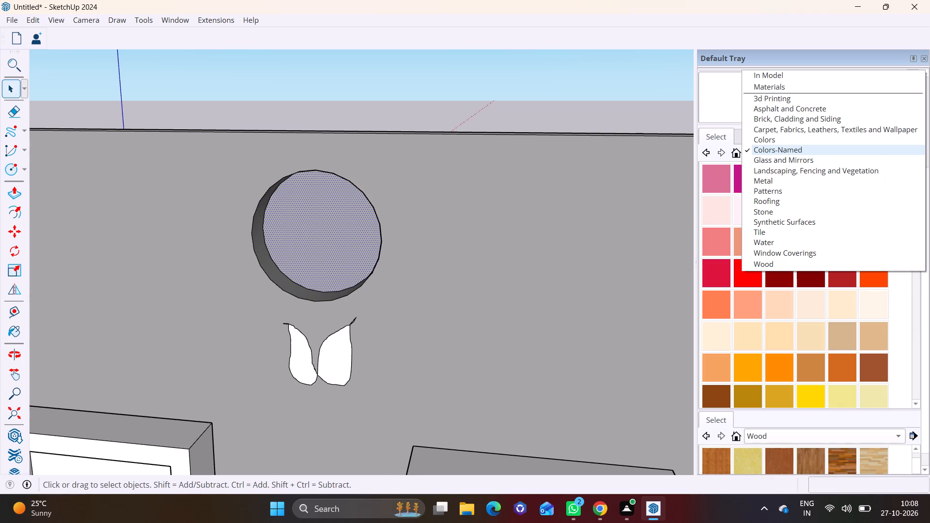
{"action": "left_click", "coordinate": [775, 155]}
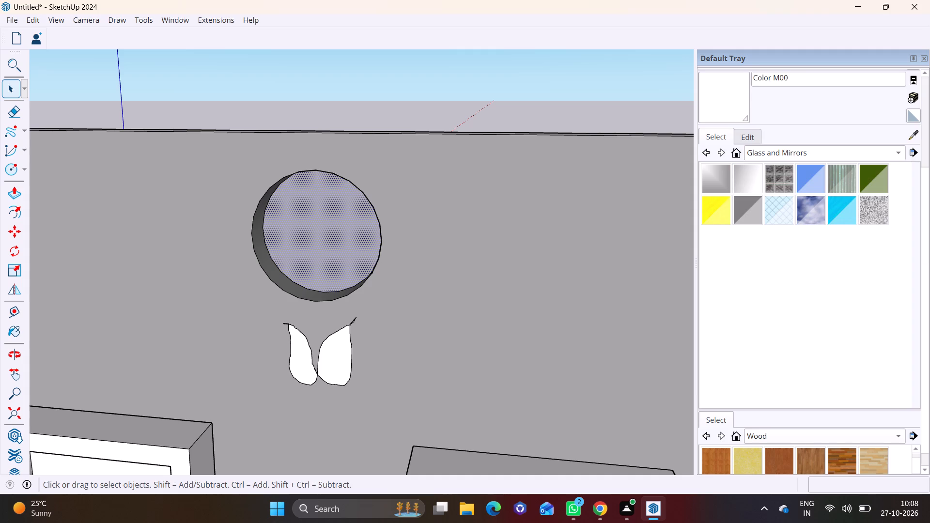
{"action": "left_click", "coordinate": [821, 176]}
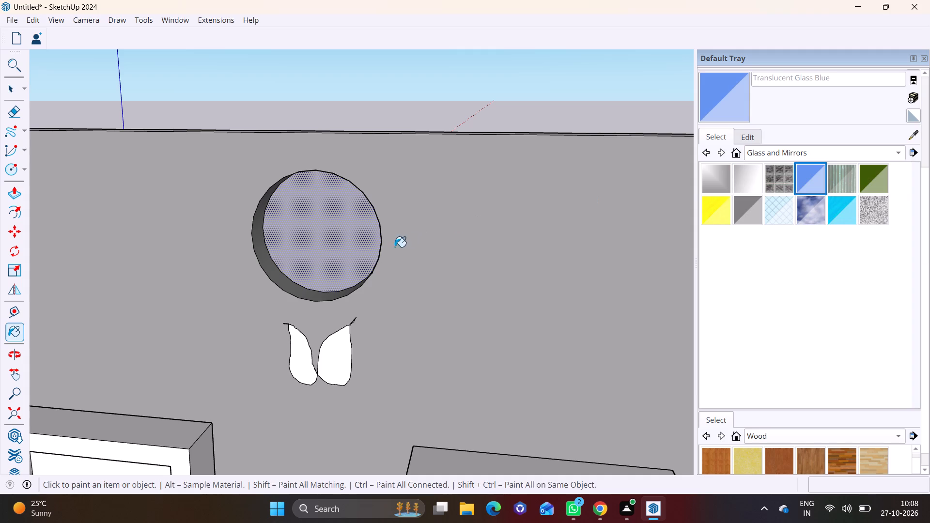
{"action": "left_click", "coordinate": [342, 233]}
{"action": "key", "text": "space"}
{"action": "left_click", "coordinate": [367, 112]}
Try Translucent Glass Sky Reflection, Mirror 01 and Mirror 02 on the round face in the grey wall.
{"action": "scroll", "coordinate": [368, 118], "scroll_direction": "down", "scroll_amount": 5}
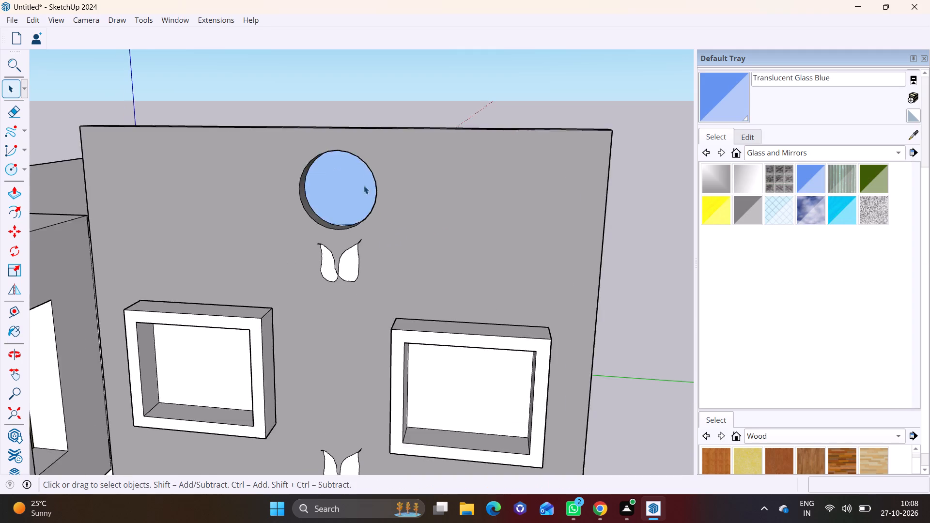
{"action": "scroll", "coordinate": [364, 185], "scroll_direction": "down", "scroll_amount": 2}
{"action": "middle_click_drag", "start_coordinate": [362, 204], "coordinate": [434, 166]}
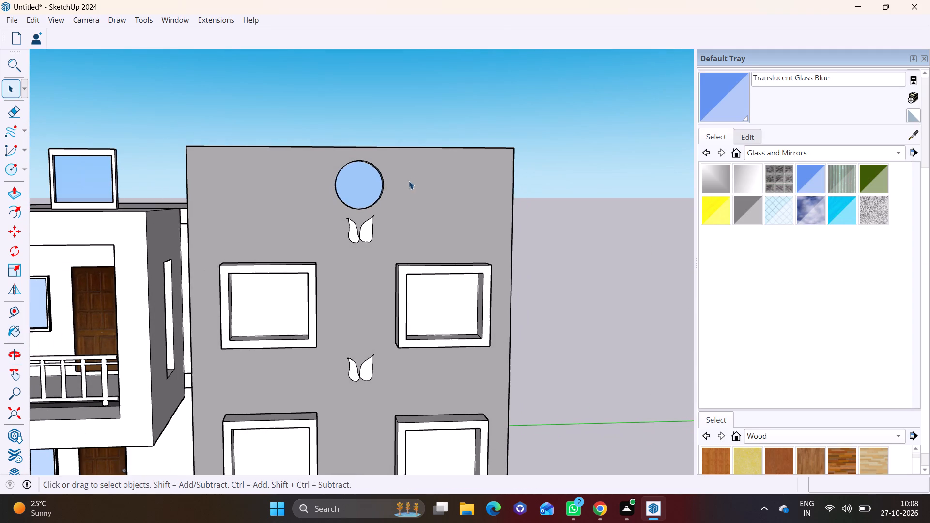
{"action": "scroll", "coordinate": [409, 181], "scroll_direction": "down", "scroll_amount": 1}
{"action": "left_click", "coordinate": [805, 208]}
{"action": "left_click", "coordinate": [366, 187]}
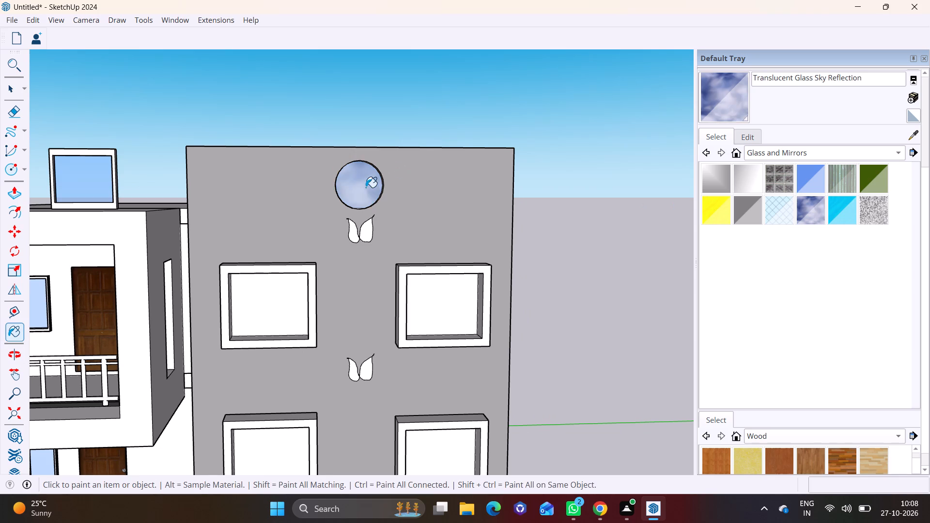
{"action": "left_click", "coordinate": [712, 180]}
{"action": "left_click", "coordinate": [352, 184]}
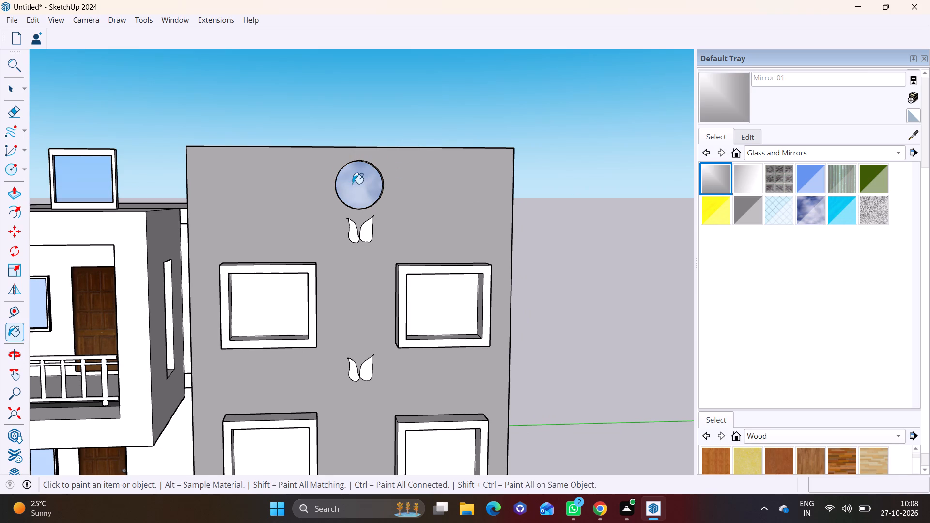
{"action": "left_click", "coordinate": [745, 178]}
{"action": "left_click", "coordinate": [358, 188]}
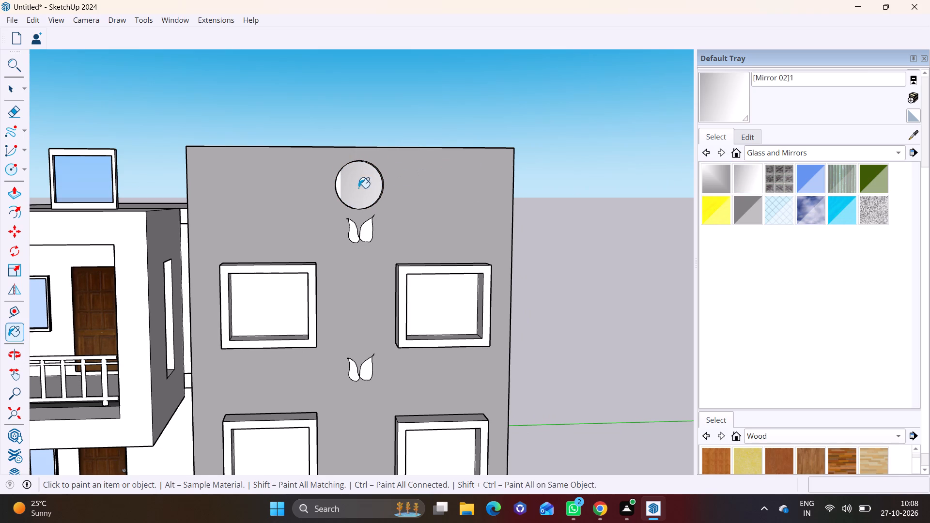
Repaint the round face in the grey wall with Translucent Glass Blue.
{"action": "scroll", "coordinate": [475, 211], "scroll_direction": "down", "scroll_amount": 1}
{"action": "middle_click_drag", "start_coordinate": [473, 213], "coordinate": [371, 216]}
{"action": "left_click", "coordinate": [804, 179]}
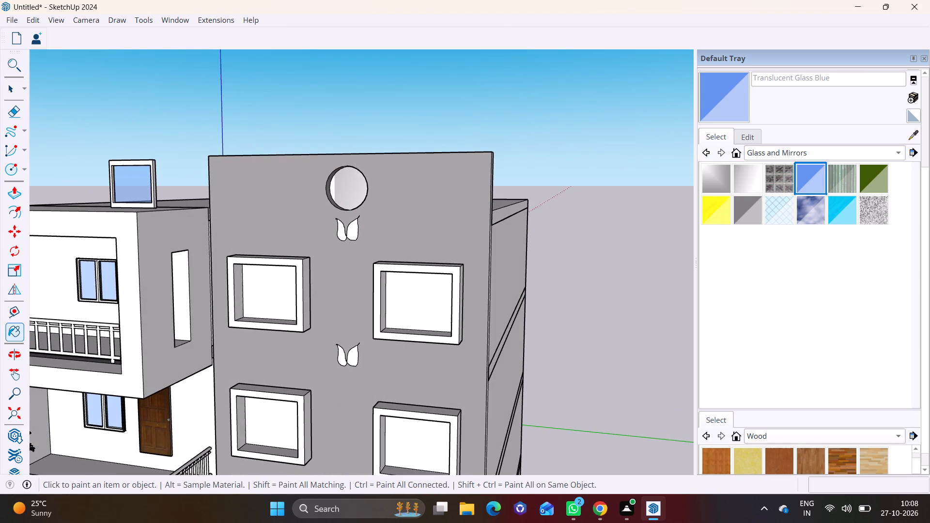
{"action": "left_click", "coordinate": [337, 189]}
{"action": "key", "text": "space"}
{"action": "left_click", "coordinate": [573, 258]}
Move the glazed window standing on the balcony block's roof into the top-floor frame nearest the balconies on the grey wall.
{"action": "scroll", "coordinate": [447, 282], "scroll_direction": "down", "scroll_amount": 3}
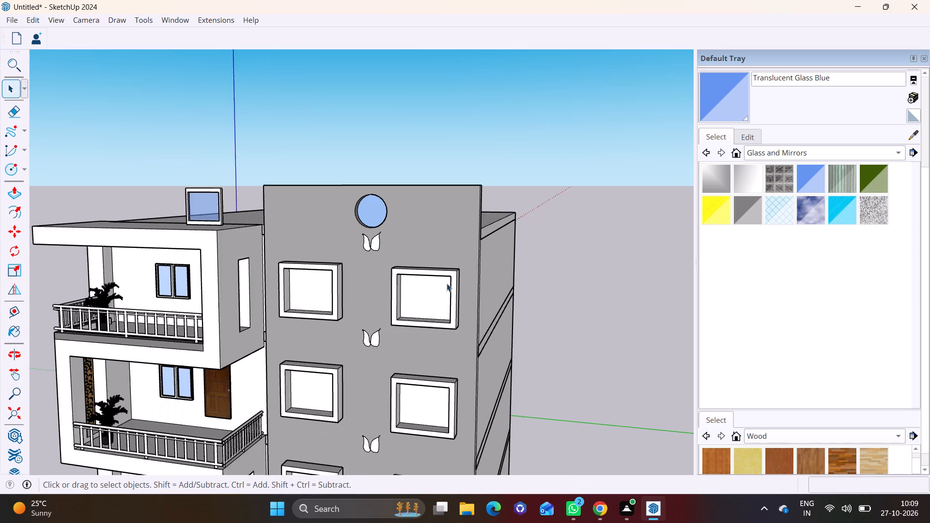
{"action": "scroll", "coordinate": [447, 283], "scroll_direction": "down", "scroll_amount": 3}
{"action": "middle_click_drag", "start_coordinate": [429, 290], "coordinate": [490, 270]}
{"action": "scroll", "coordinate": [289, 248], "scroll_direction": "up", "scroll_amount": 5}
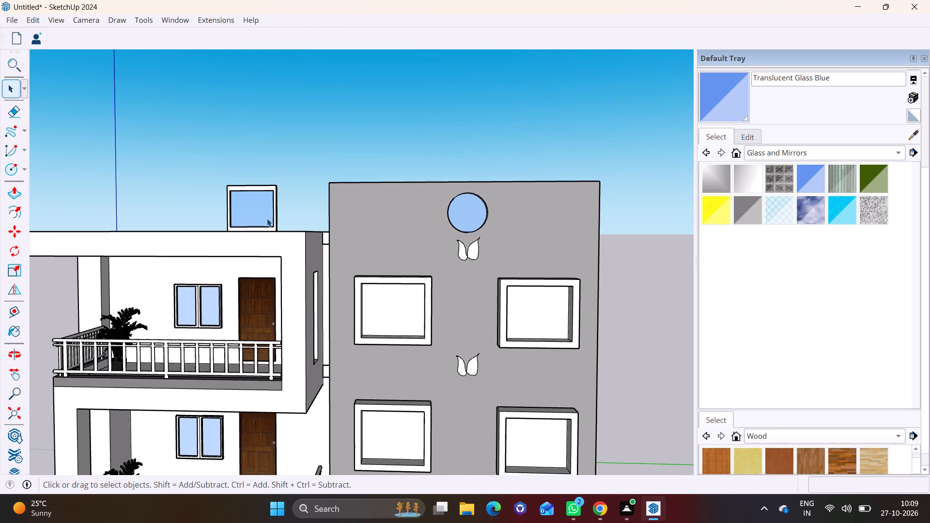
{"action": "left_click", "coordinate": [275, 214]}
{"action": "left_click", "coordinate": [17, 233]}
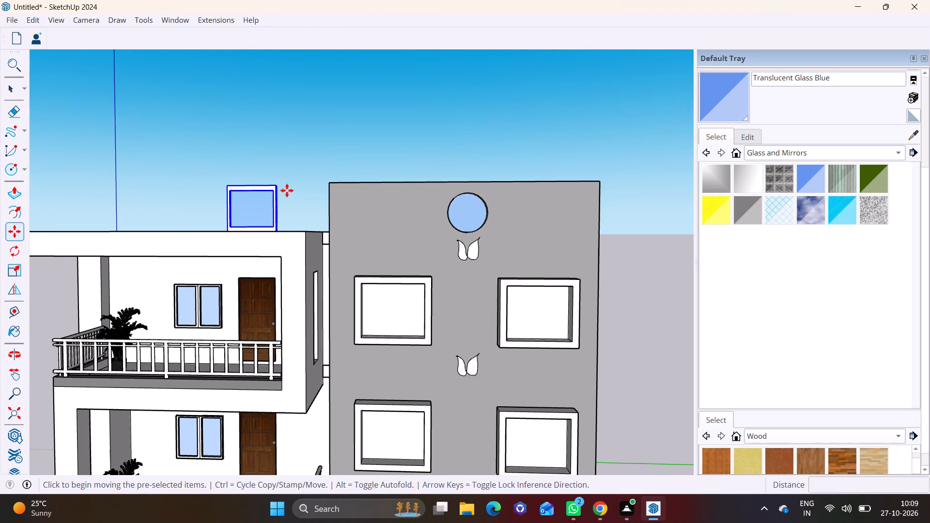
{"action": "left_click", "coordinate": [278, 187]}
{"action": "scroll", "coordinate": [403, 290], "scroll_direction": "up", "scroll_amount": 7}
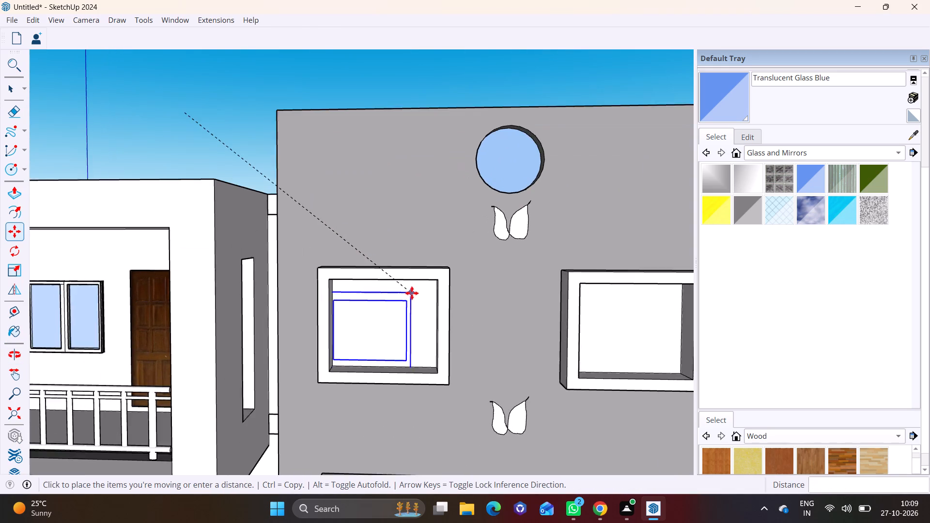
{"action": "left_click", "coordinate": [427, 290]}
Shift the glazed window about 1' outward so it sits in front of the wall face inside the frame.
{"action": "middle_click_drag", "start_coordinate": [422, 308], "coordinate": [387, 319]}
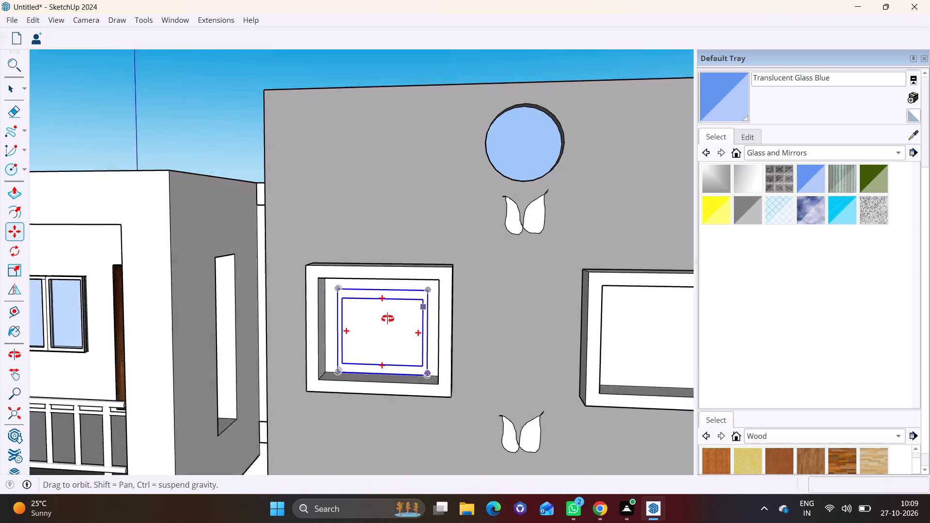
{"action": "middle_click_drag", "start_coordinate": [387, 319], "coordinate": [334, 328]}
{"action": "left_click", "coordinate": [345, 368]}
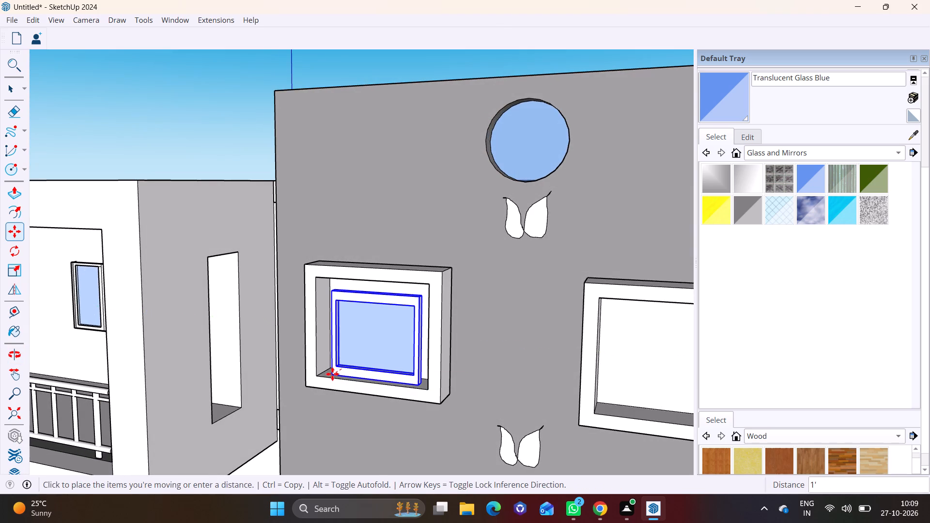
{"action": "left_click", "coordinate": [332, 374]}
Scale the glazed window's width by about 1.12 on the side away from the balconies and its height up to the frame's top inner edge.
{"action": "scroll", "coordinate": [378, 360], "scroll_direction": "up", "scroll_amount": 4}
{"action": "middle_click_drag", "start_coordinate": [405, 362], "coordinate": [499, 356]}
{"action": "left_click", "coordinate": [16, 265]}
{"action": "scroll", "coordinate": [384, 297], "scroll_direction": "up", "scroll_amount": 2}
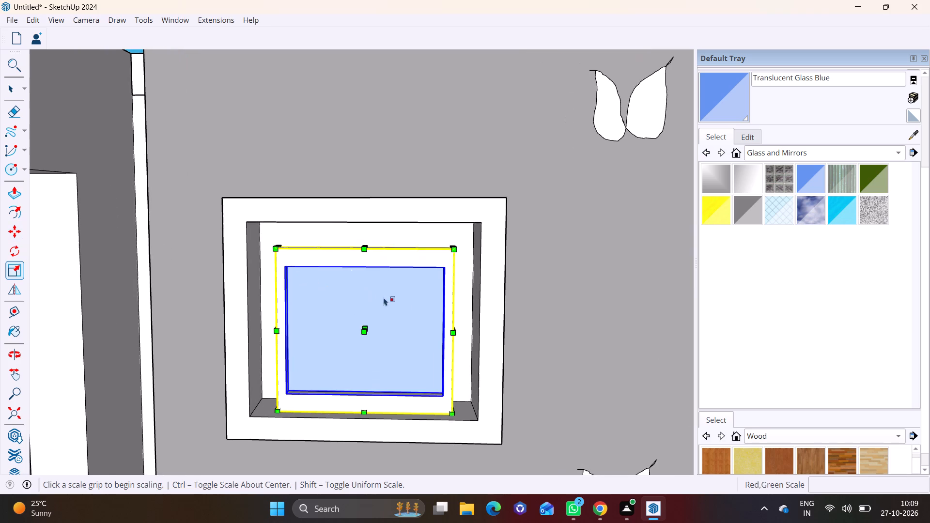
{"action": "middle_click_drag", "start_coordinate": [413, 317], "coordinate": [315, 335]}
{"action": "scroll", "coordinate": [459, 344], "scroll_direction": "up", "scroll_amount": 4}
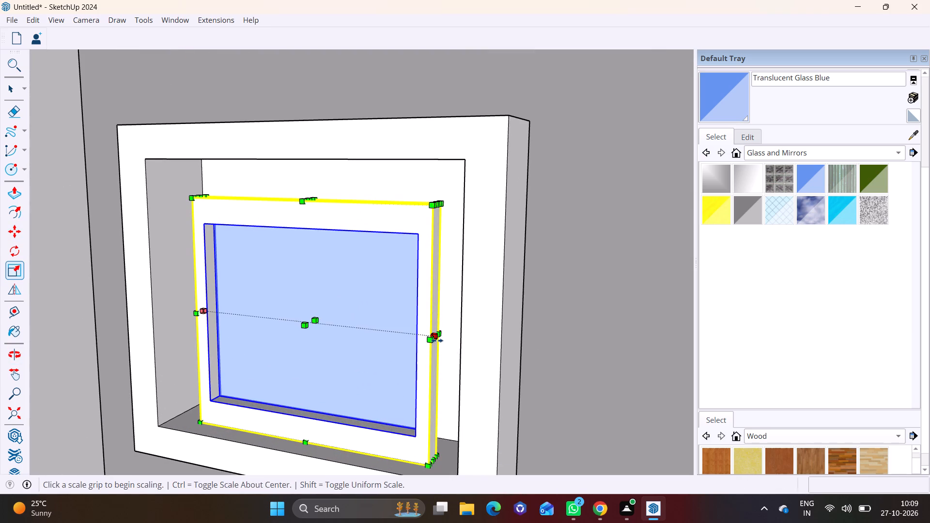
{"action": "left_click", "coordinate": [437, 340]}
{"action": "left_click", "coordinate": [468, 344]}
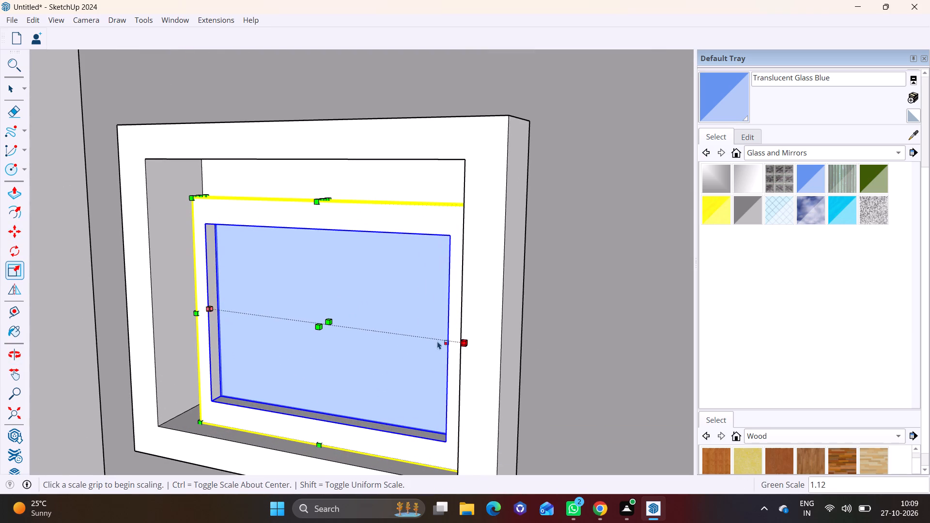
{"action": "left_click", "coordinate": [325, 201]}
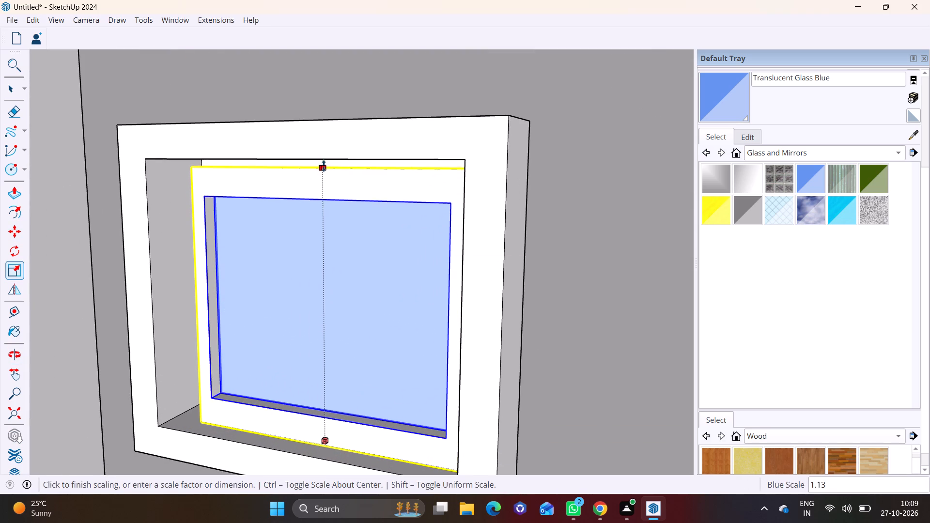
{"action": "left_click", "coordinate": [322, 159]}
Scale the glazed window's width by about 1.13 on the balcony side to fill the frame, then deselect it.
{"action": "middle_click_drag", "start_coordinate": [287, 236], "coordinate": [466, 228]}
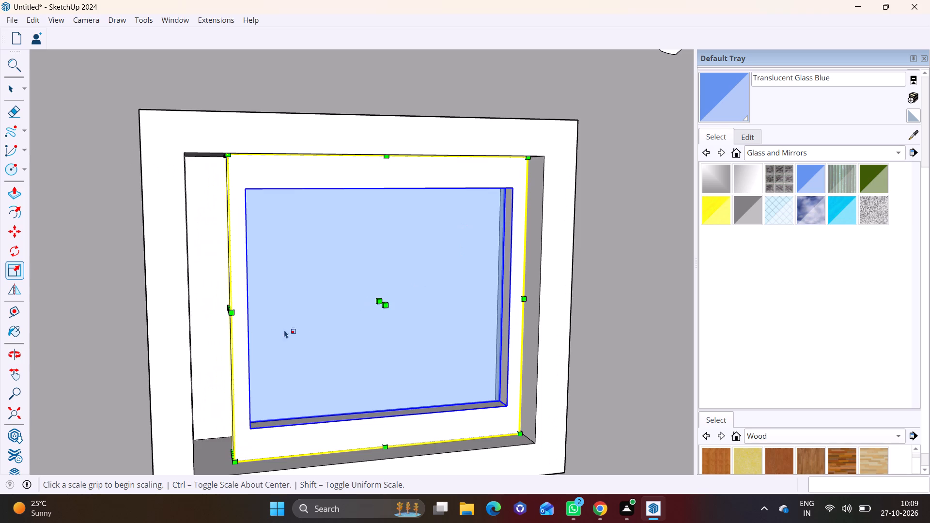
{"action": "scroll", "coordinate": [217, 319], "scroll_direction": "up", "scroll_amount": 1}
{"action": "middle_click_drag", "start_coordinate": [224, 373], "coordinate": [275, 308]}
{"action": "middle_click_drag", "start_coordinate": [273, 306], "coordinate": [308, 311]}
{"action": "scroll", "coordinate": [273, 306], "scroll_direction": "up", "scroll_amount": 1}
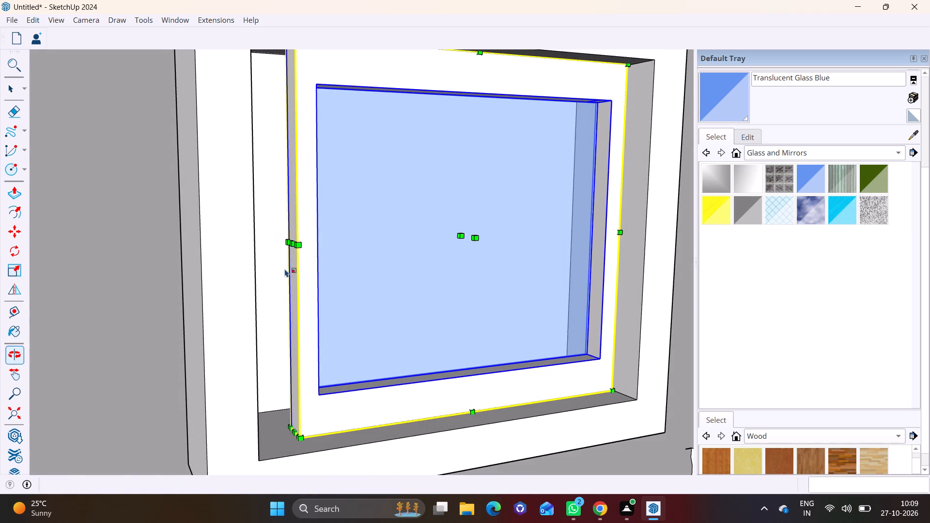
{"action": "left_click", "coordinate": [289, 243]}
{"action": "left_click", "coordinate": [243, 245]}
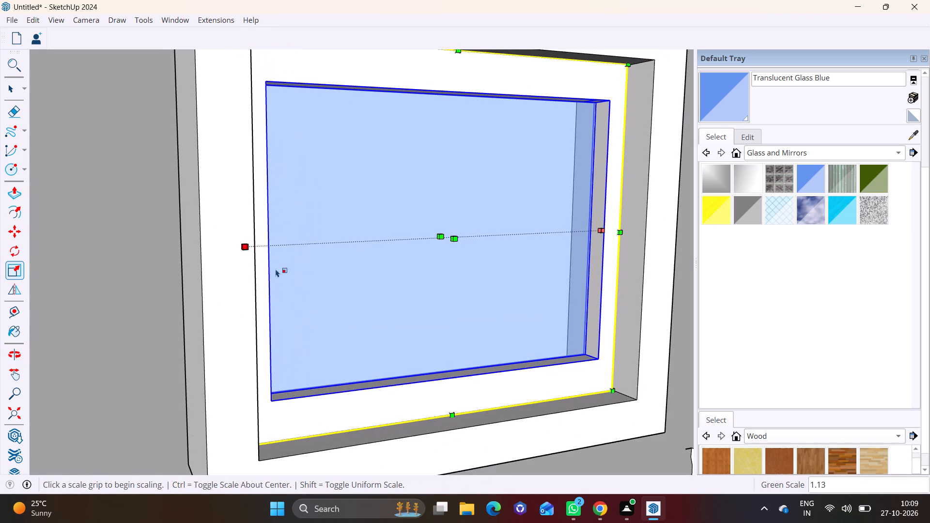
{"action": "scroll", "coordinate": [348, 333], "scroll_direction": "down", "scroll_amount": 7}
{"action": "middle_click_drag", "start_coordinate": [354, 338], "coordinate": [228, 331]}
{"action": "key", "text": "space"}
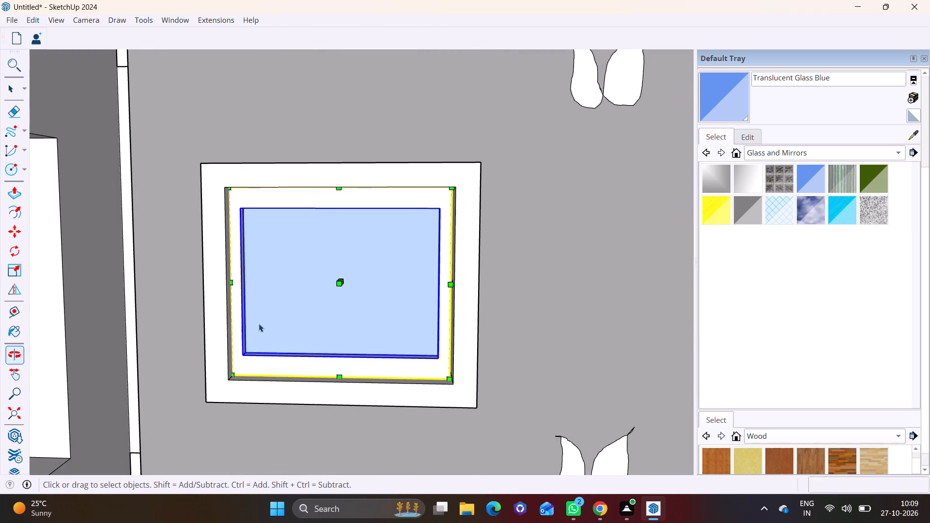
{"action": "left_click", "coordinate": [618, 325]}
Examine the fitted top-floor window and the remaining empty frames on the grey wall from near and far.
{"action": "scroll", "coordinate": [485, 311], "scroll_direction": "down", "scroll_amount": 6}
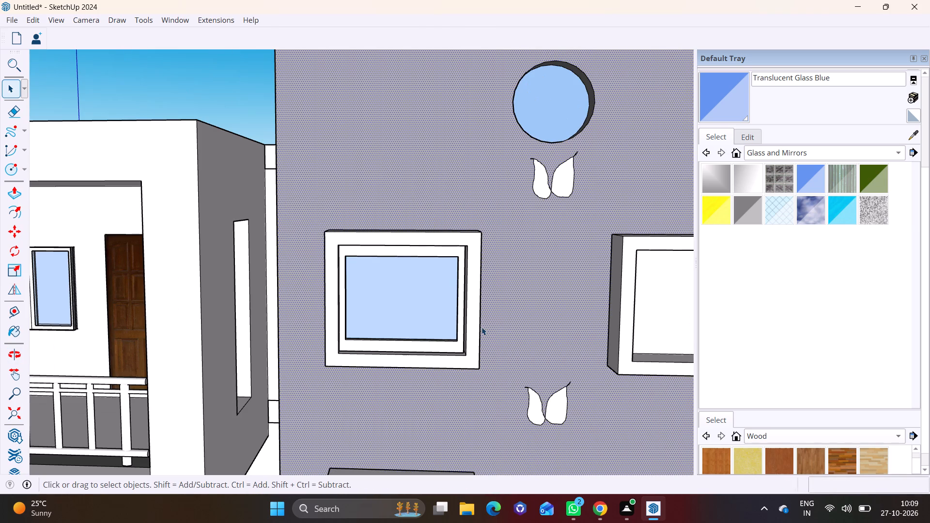
{"action": "middle_click_drag", "start_coordinate": [502, 328], "coordinate": [612, 329]}
{"action": "scroll", "coordinate": [453, 291], "scroll_direction": "down", "scroll_amount": 3}
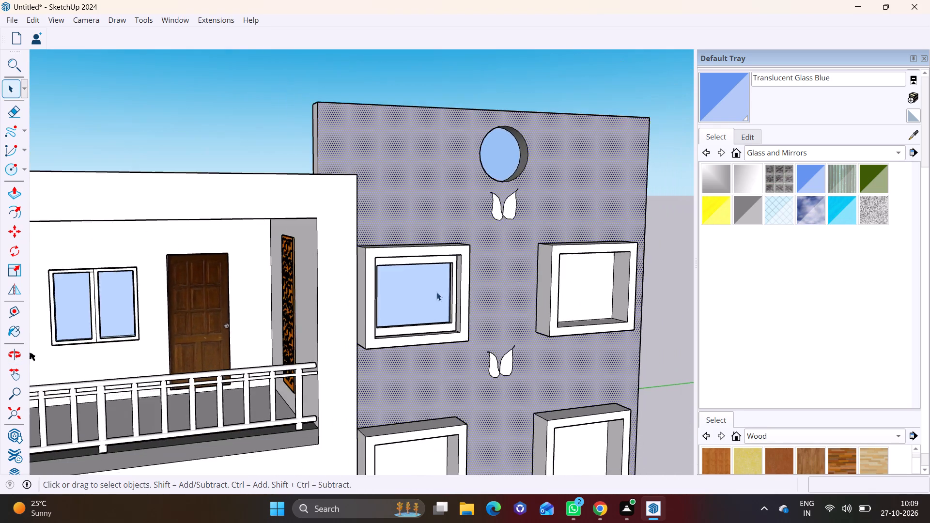
{"action": "scroll", "coordinate": [436, 292], "scroll_direction": "down", "scroll_amount": 15}
{"action": "middle_click_drag", "start_coordinate": [516, 380], "coordinate": [424, 242], "text": "shift"}
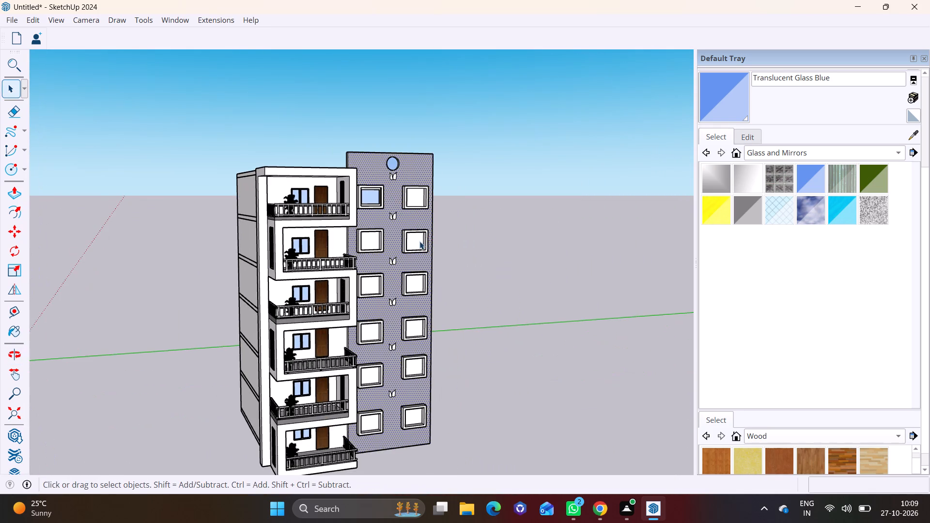
{"action": "scroll", "coordinate": [371, 208], "scroll_direction": "up", "scroll_amount": 12}
{"action": "middle_click_drag", "start_coordinate": [377, 205], "coordinate": [294, 239], "text": "shift"}
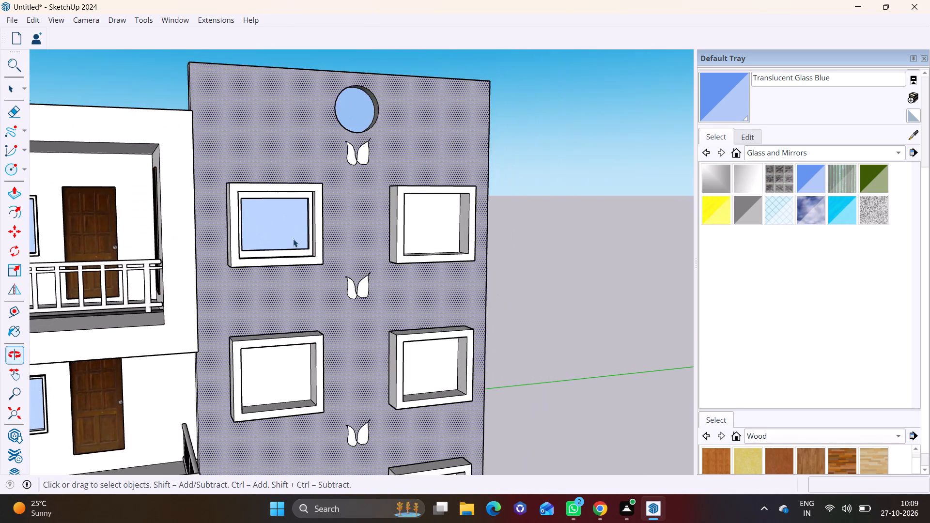
{"action": "scroll", "coordinate": [295, 237], "scroll_direction": "up", "scroll_amount": 2}
{"action": "scroll", "coordinate": [298, 237], "scroll_direction": "down", "scroll_amount": 1}
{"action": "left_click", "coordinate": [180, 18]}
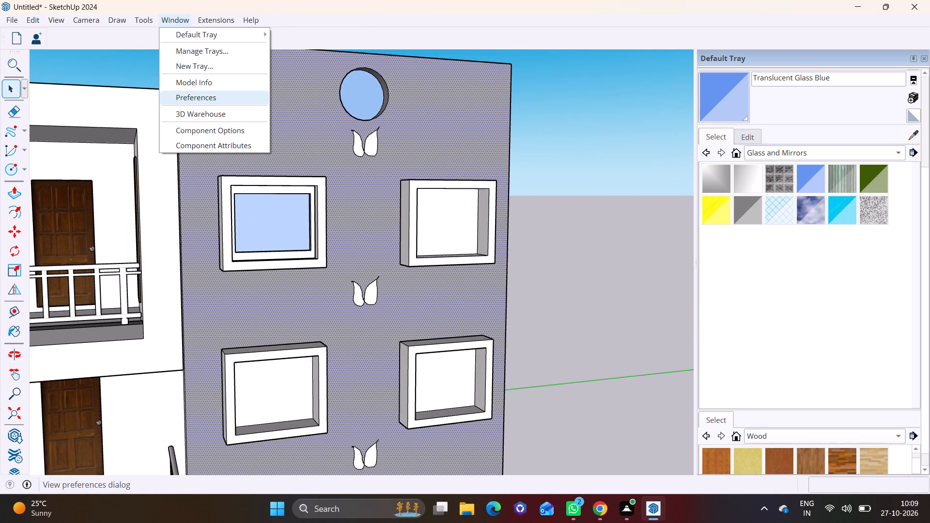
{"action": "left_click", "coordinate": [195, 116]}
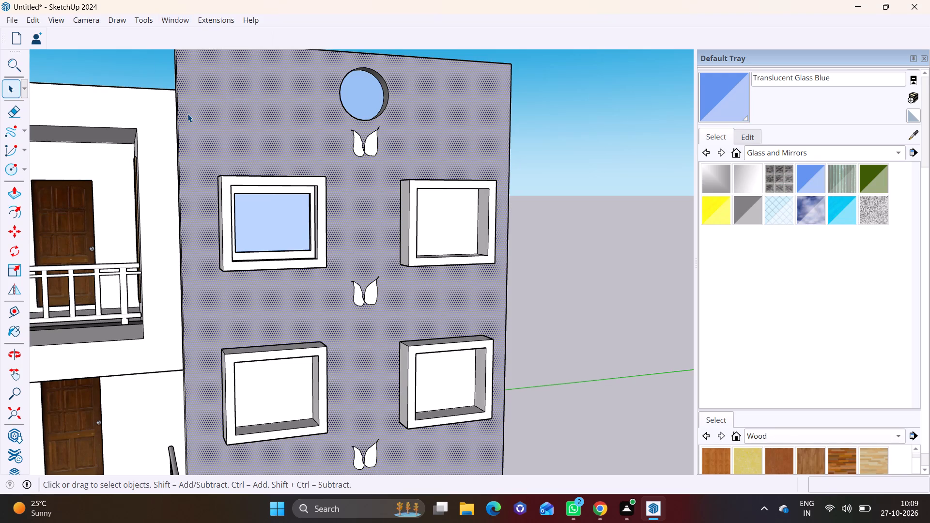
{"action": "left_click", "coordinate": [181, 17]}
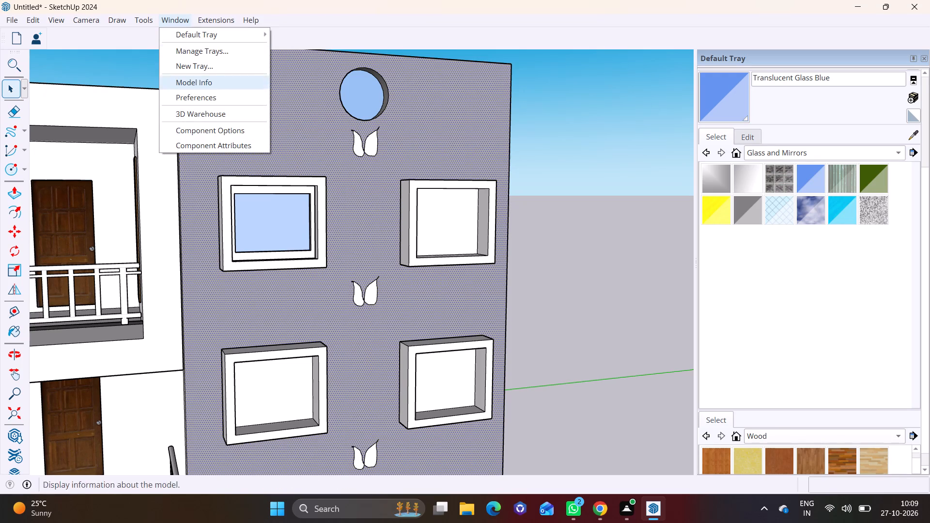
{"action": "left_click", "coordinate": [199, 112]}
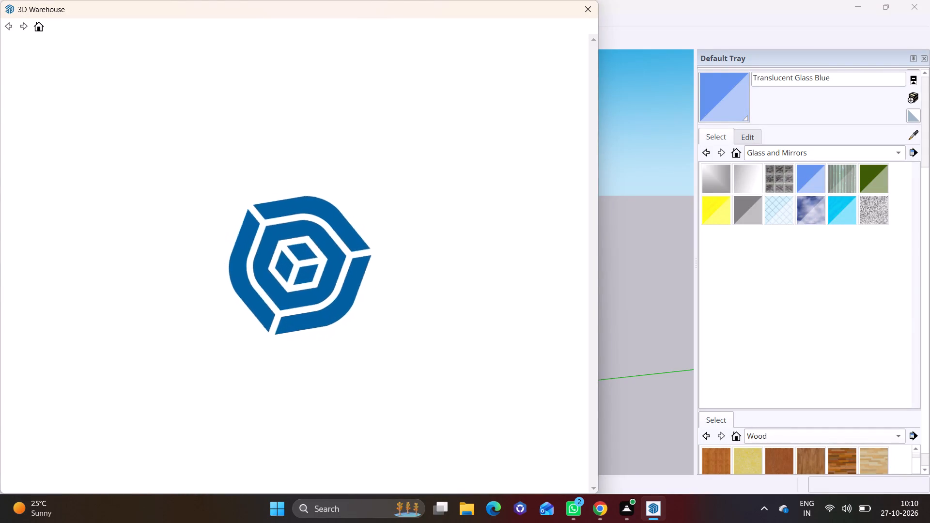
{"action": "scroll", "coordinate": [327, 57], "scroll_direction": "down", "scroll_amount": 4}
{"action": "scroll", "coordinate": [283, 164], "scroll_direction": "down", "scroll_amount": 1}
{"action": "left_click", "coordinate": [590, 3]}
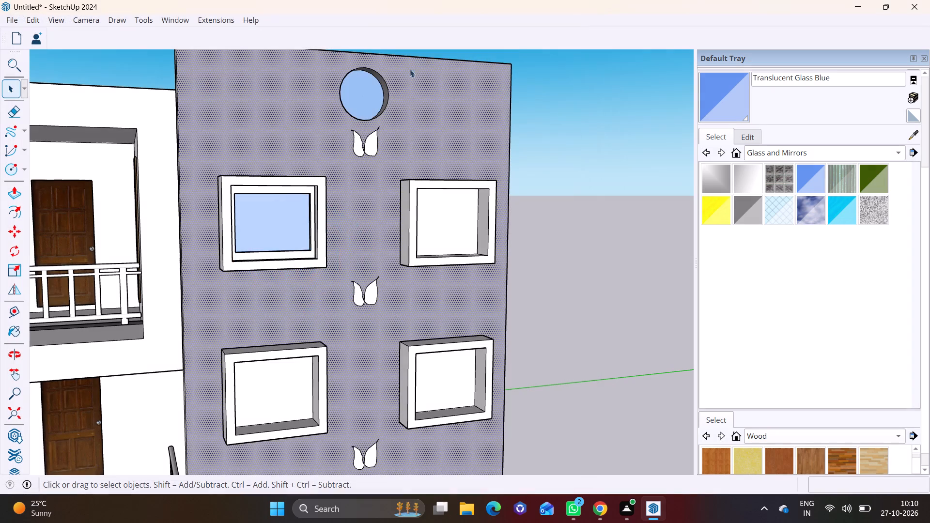
Browse the 3D Warehouse model results for WINDOWS, looking for another window, and close it without importing anything.
{"action": "left_click", "coordinate": [181, 22]}
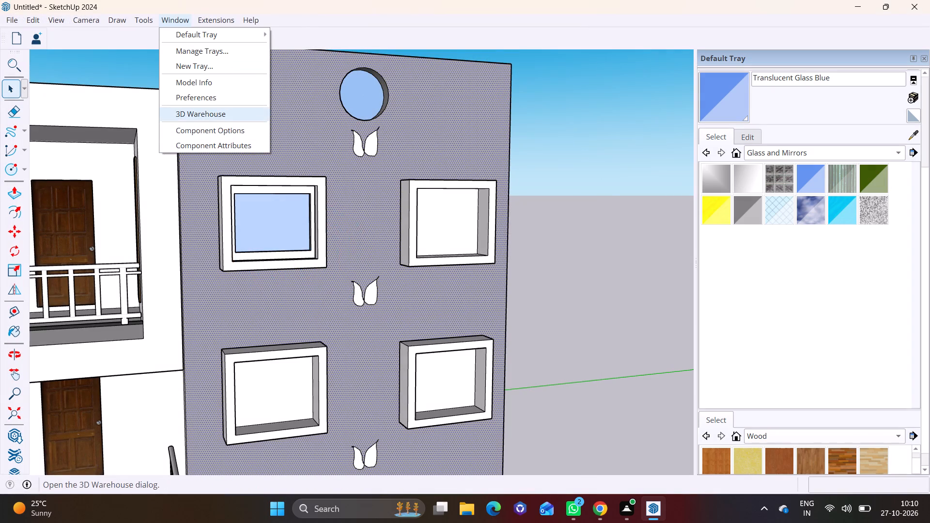
{"action": "left_click", "coordinate": [230, 114]}
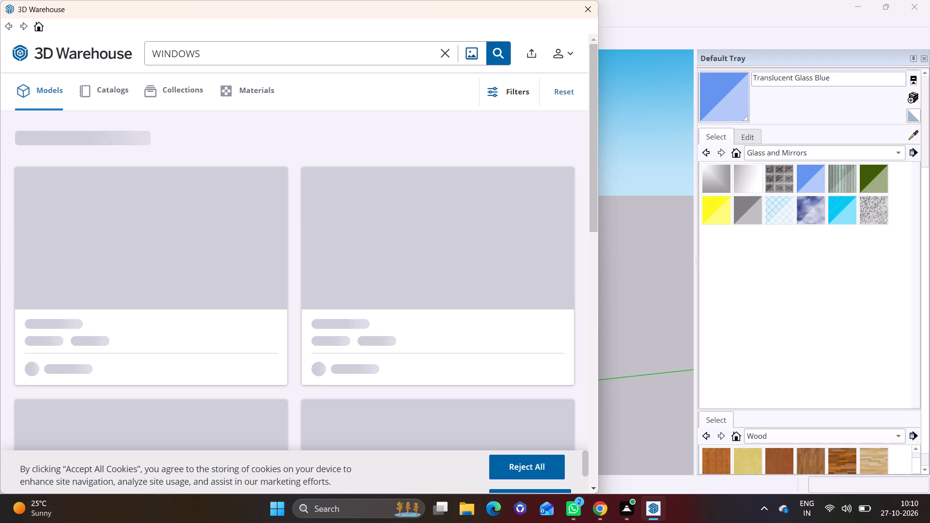
{"action": "left_click", "coordinate": [593, 492]}
{"action": "left_click", "coordinate": [593, 492]}
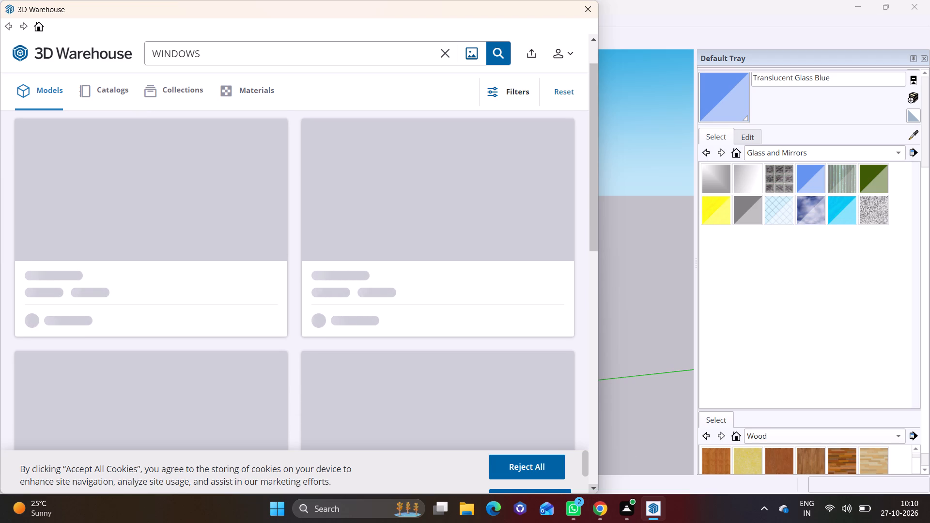
{"action": "left_click", "coordinate": [594, 492]}
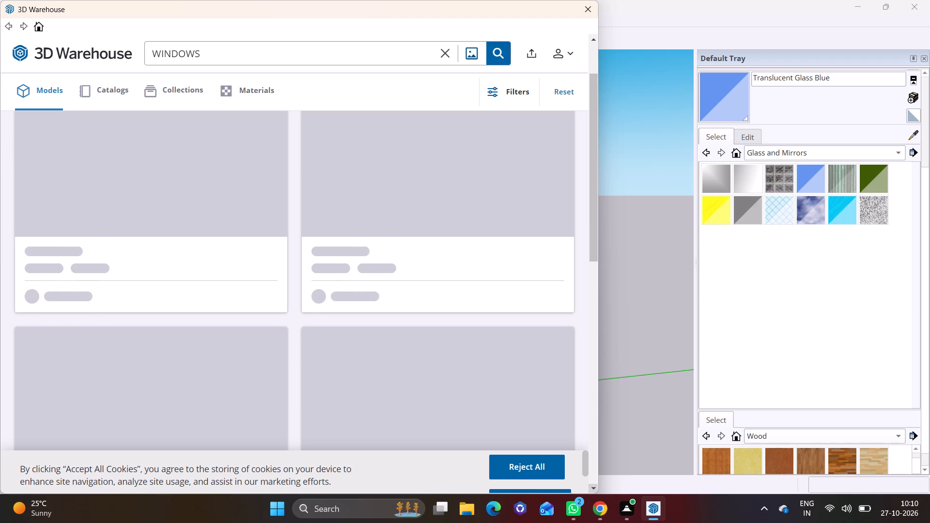
{"action": "left_click", "coordinate": [594, 488]}
{"action": "left_click", "coordinate": [594, 488]}
{"action": "left_click", "coordinate": [594, 488]}
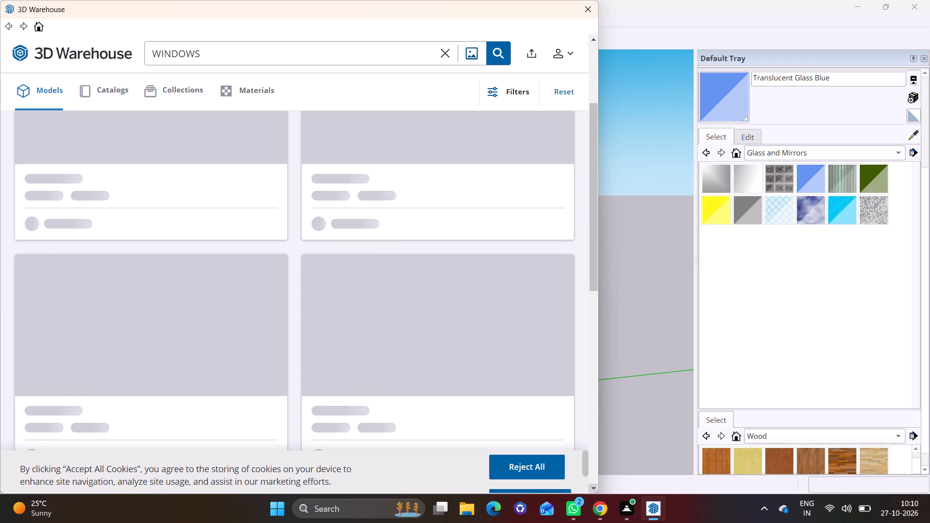
{"action": "left_click", "coordinate": [594, 488]}
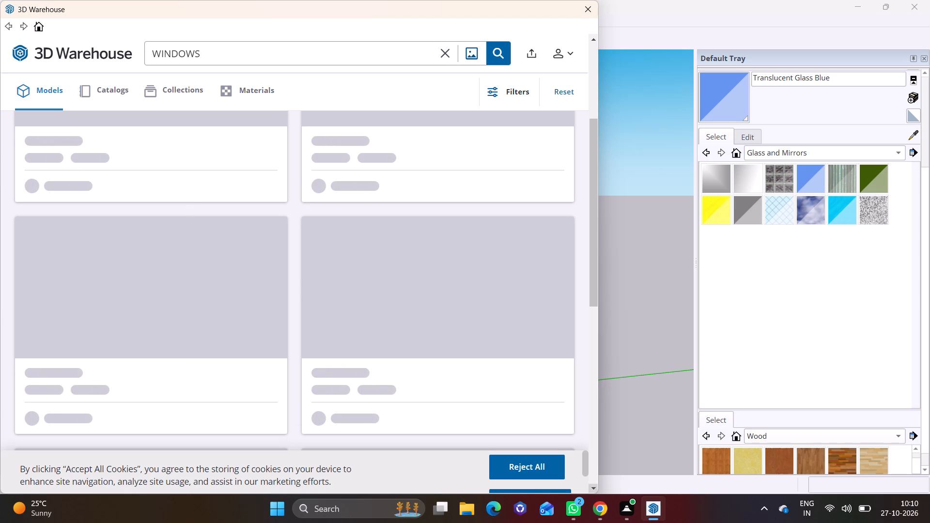
{"action": "left_click", "coordinate": [594, 488]}
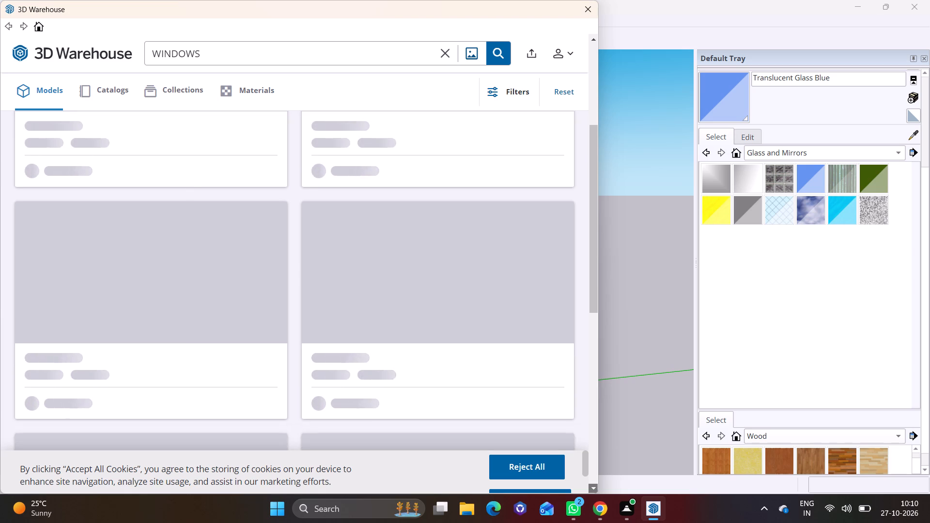
{"action": "left_click", "coordinate": [594, 488]}
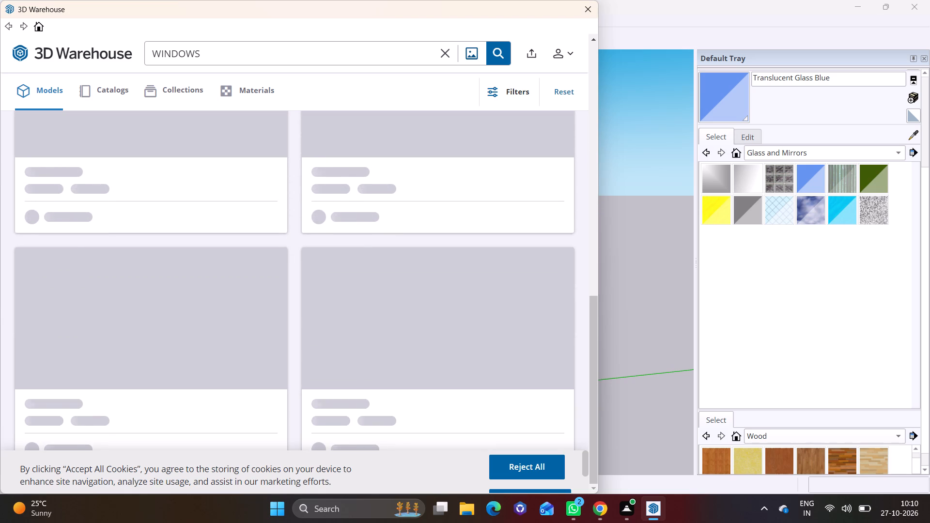
{"action": "left_click", "coordinate": [594, 488]}
{"action": "left_click", "coordinate": [590, 41]}
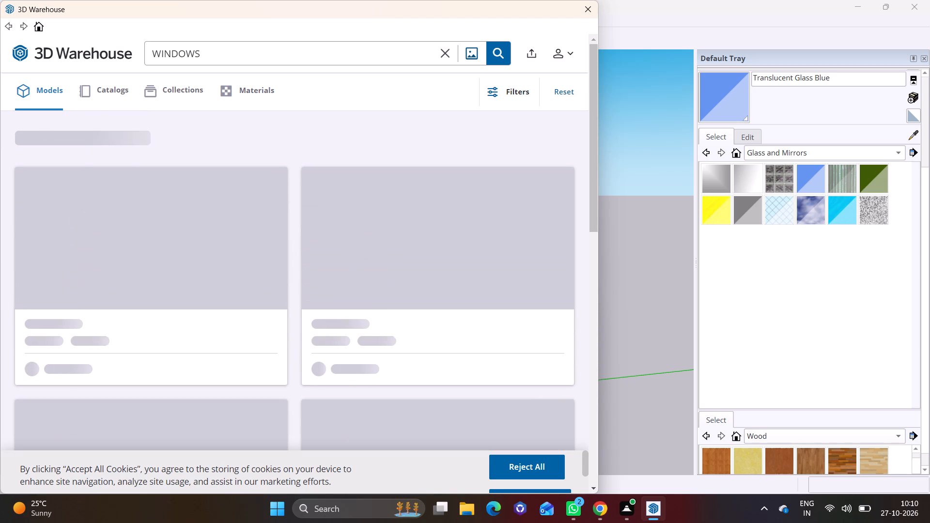
{"action": "left_click", "coordinate": [563, 92]}
{"action": "left_click", "coordinate": [591, 5]}
Deselect the grey tower wall face.
{"action": "scroll", "coordinate": [461, 244], "scroll_direction": "down", "scroll_amount": 7}
{"action": "left_click", "coordinate": [525, 278]}
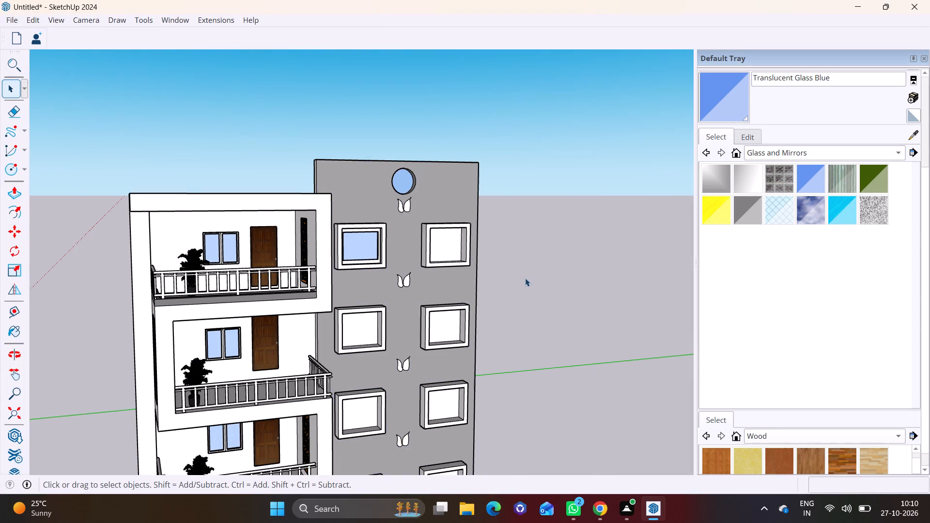
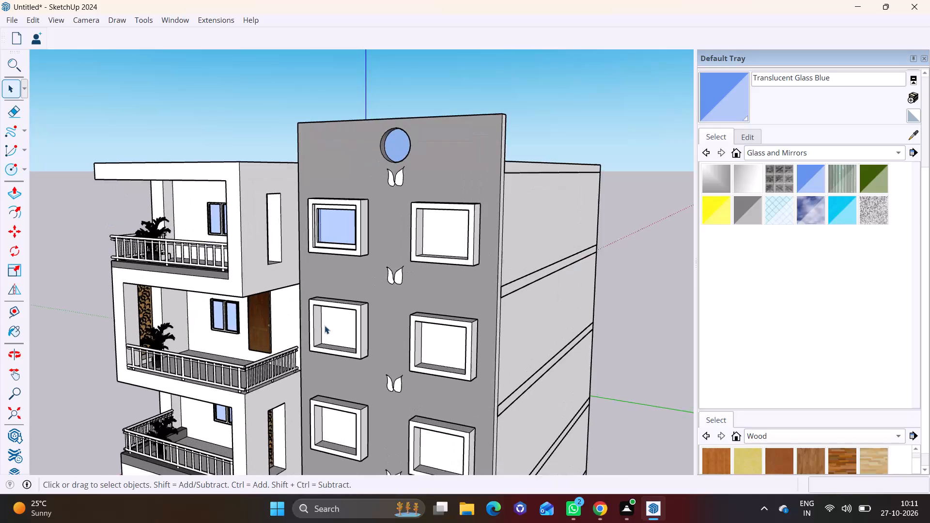
Push/Pull the top storey's plain side wall beside the grey tower outward by over 17 ft.
{"action": "middle_click_drag", "start_coordinate": [350, 330], "coordinate": [298, 195], "text": "shift"}
{"action": "scroll", "coordinate": [341, 243], "scroll_direction": "down", "scroll_amount": 6}
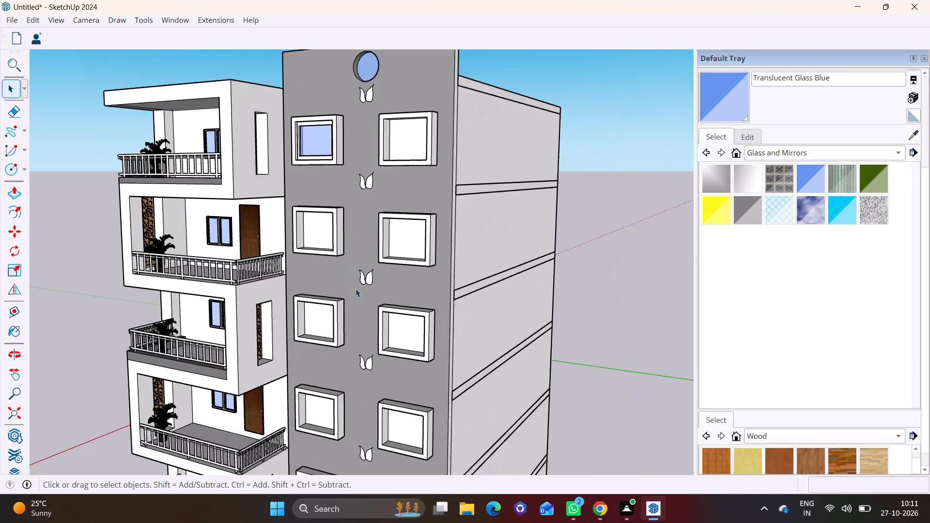
{"action": "scroll", "coordinate": [356, 289], "scroll_direction": "down", "scroll_amount": 6}
{"action": "middle_click_drag", "start_coordinate": [405, 332], "coordinate": [393, 232]}
{"action": "middle_click_drag", "start_coordinate": [358, 270], "coordinate": [364, 265]}
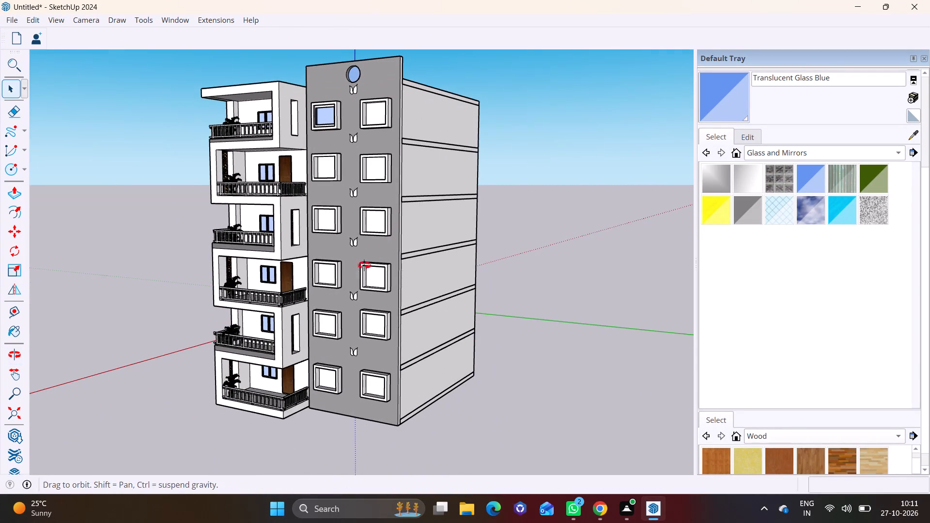
{"action": "middle_click_drag", "start_coordinate": [364, 265], "coordinate": [399, 250]}
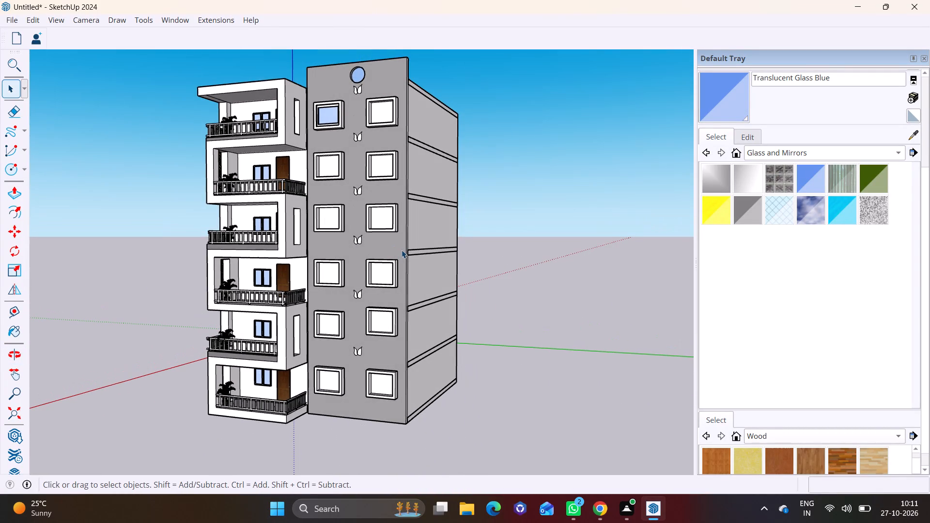
{"action": "scroll", "coordinate": [371, 273], "scroll_direction": "up", "scroll_amount": 4}
{"action": "middle_click_drag", "start_coordinate": [372, 272], "coordinate": [333, 316], "text": "shift"}
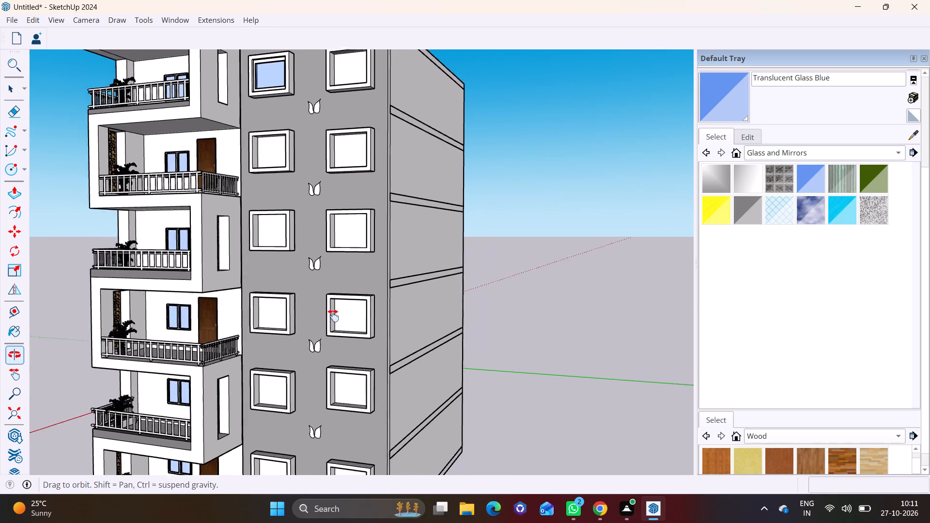
{"action": "middle_click_drag", "start_coordinate": [333, 316], "coordinate": [230, 356], "text": "shift"}
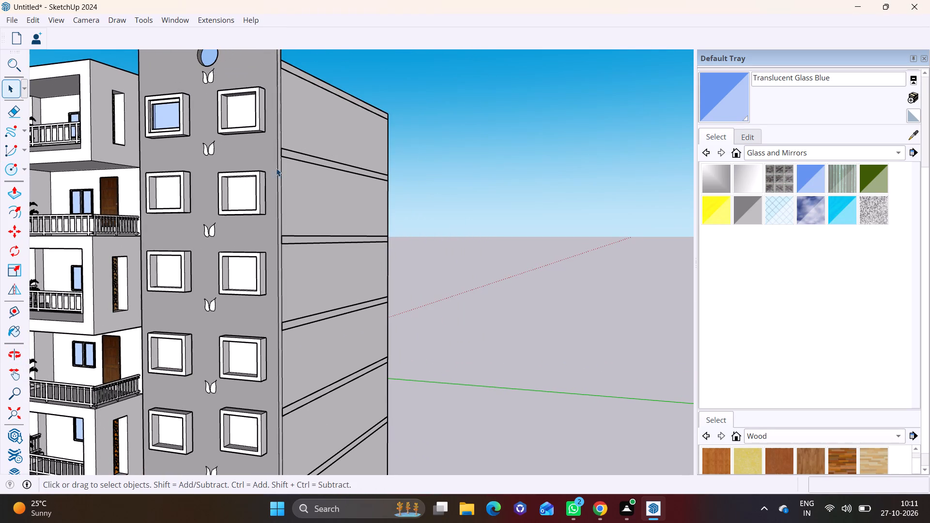
{"action": "left_click", "coordinate": [307, 134]}
{"action": "middle_click_drag", "start_coordinate": [279, 154], "coordinate": [173, 180]}
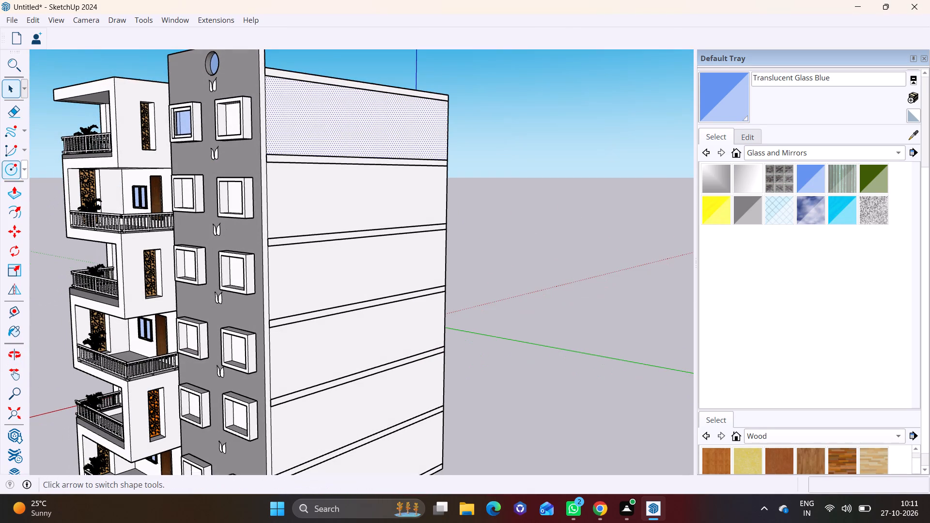
{"action": "left_click", "coordinate": [19, 191]}
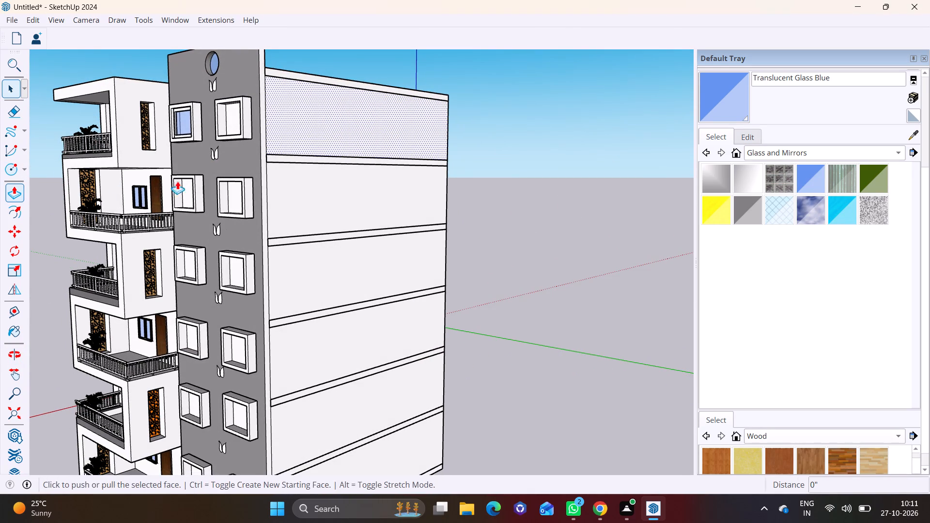
{"action": "left_click", "coordinate": [295, 126]}
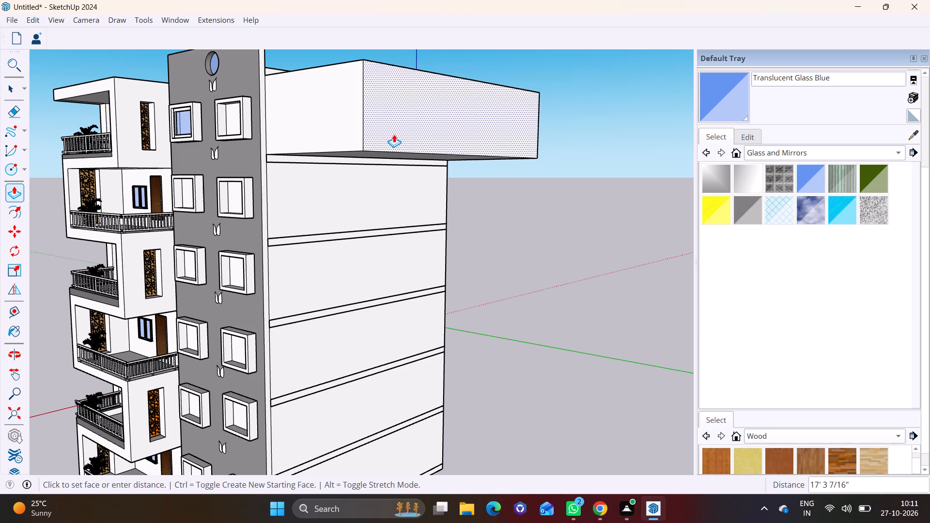
{"action": "left_click", "coordinate": [403, 136]}
{"action": "key", "text": "space"}
Push/Pull the projecting top storey's end face about 1' 5" further outward.
{"action": "left_click", "coordinate": [320, 202]}
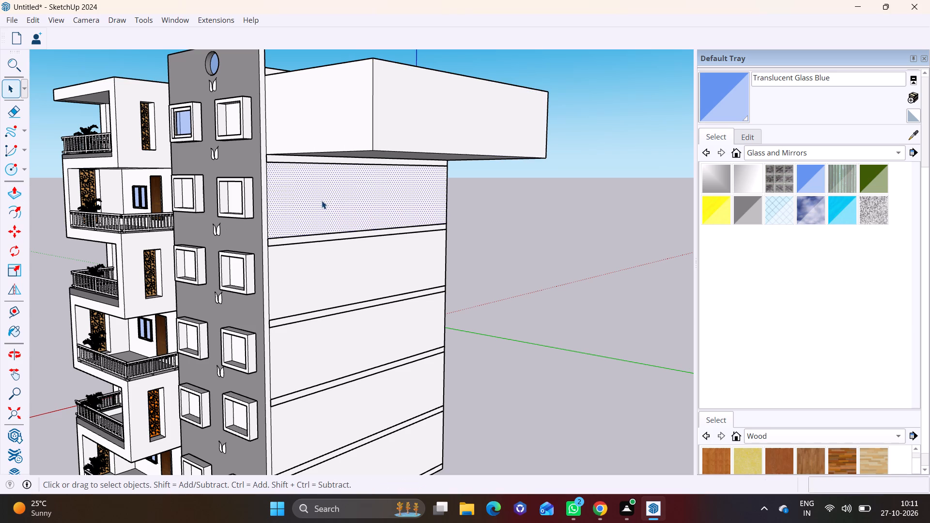
{"action": "middle_click_drag", "start_coordinate": [322, 200], "coordinate": [552, 200]}
{"action": "scroll", "coordinate": [477, 217], "scroll_direction": "down", "scroll_amount": 2}
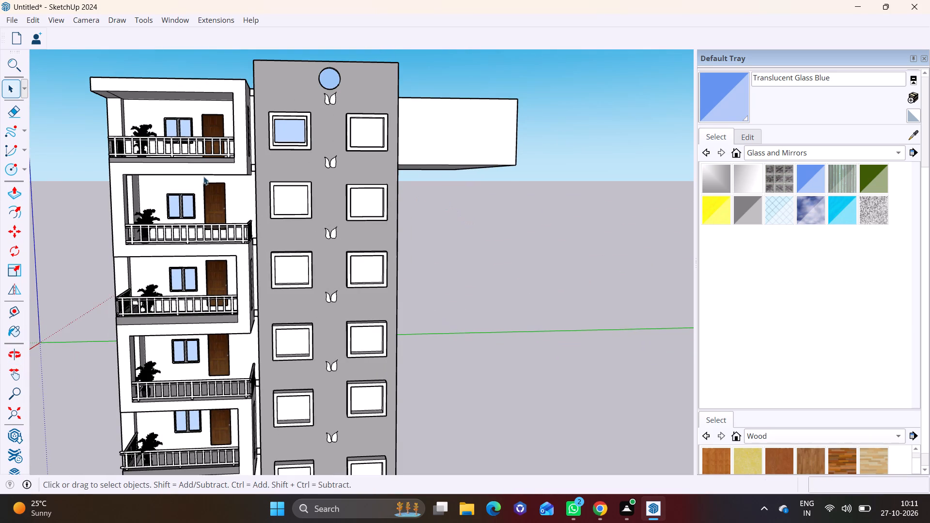
{"action": "scroll", "coordinate": [428, 181], "scroll_direction": "up", "scroll_amount": 1}
{"action": "middle_click_drag", "start_coordinate": [468, 169], "coordinate": [255, 184]}
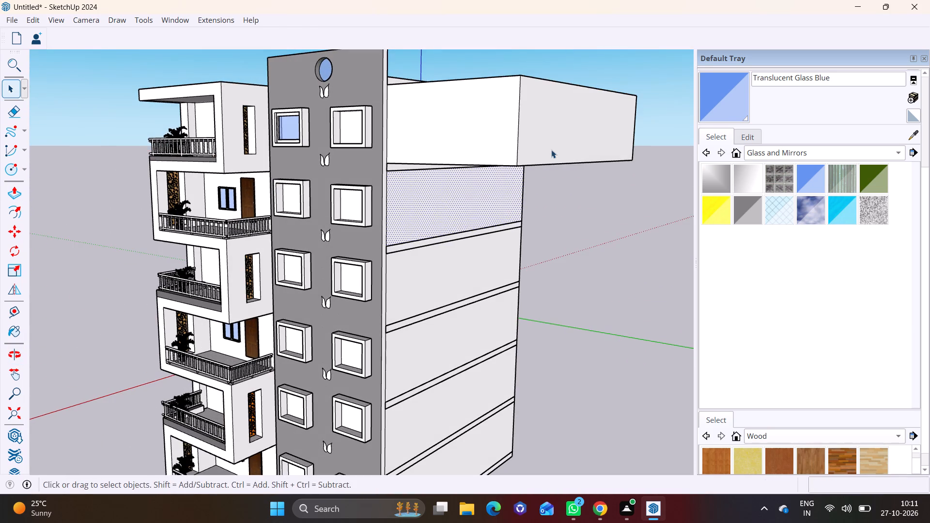
{"action": "middle_click_drag", "start_coordinate": [551, 149], "coordinate": [391, 149], "text": "shift"}
{"action": "key", "text": "space"}
{"action": "left_click", "coordinate": [390, 126]}
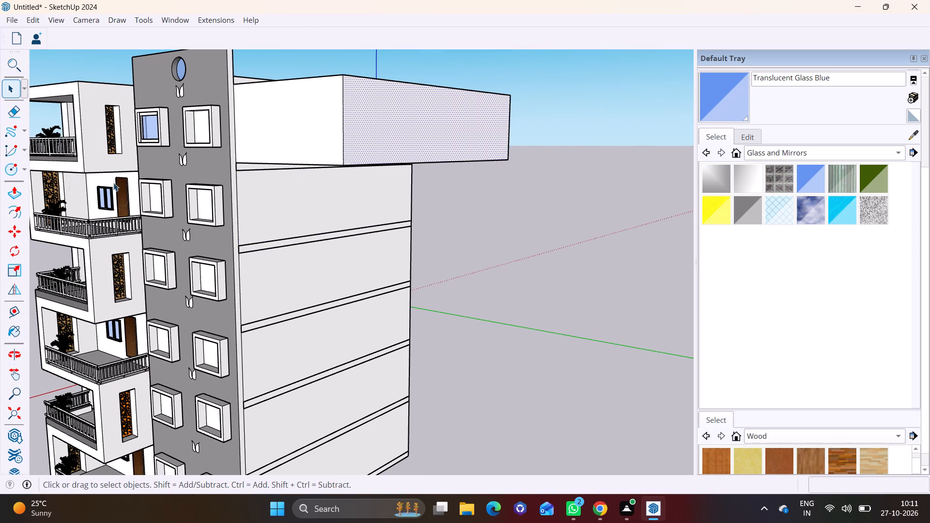
{"action": "left_click", "coordinate": [18, 188]}
{"action": "left_click", "coordinate": [362, 139]}
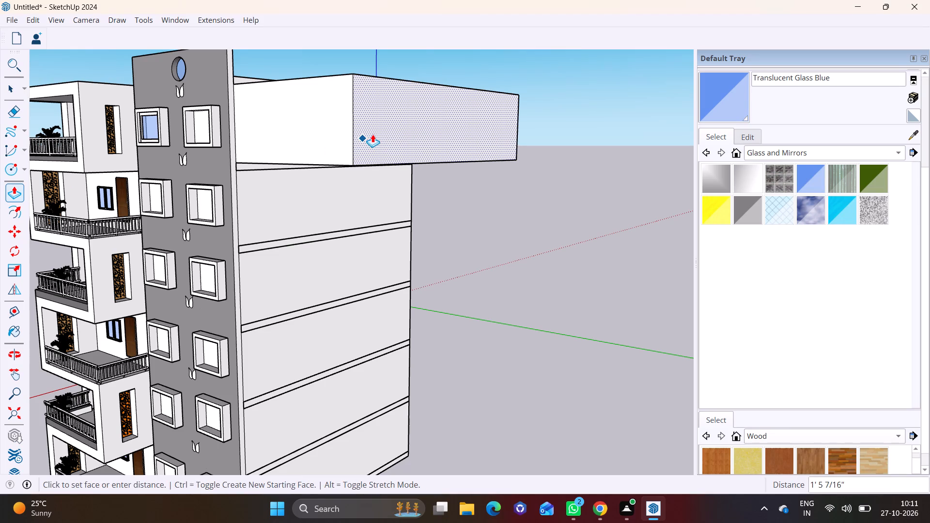
{"action": "left_click", "coordinate": [372, 134]}
{"action": "key", "text": "space"}
Inside its group, pull the floor slab edge beneath the top storey outward 20' 3/4", flush with the projection.
{"action": "left_click", "coordinate": [262, 206]}
{"action": "middle_click_drag", "start_coordinate": [276, 180], "coordinate": [260, 133]}
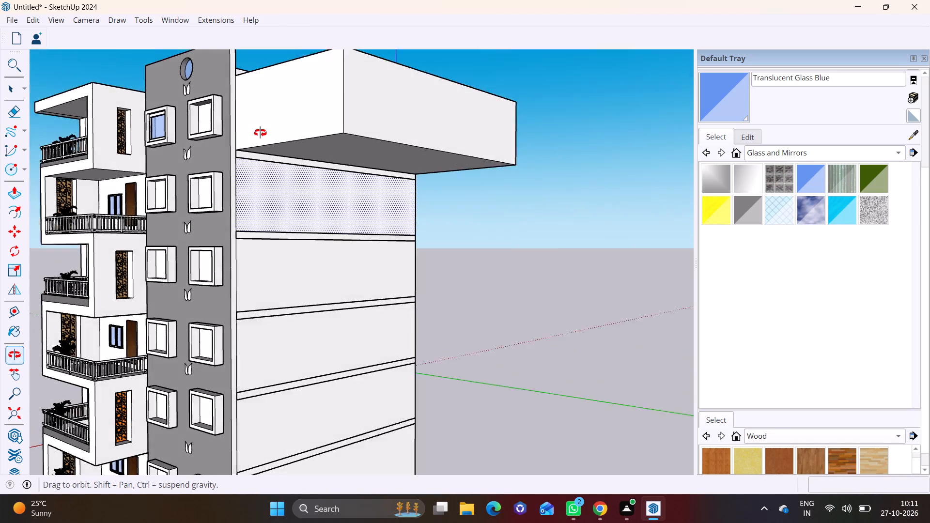
{"action": "middle_click_drag", "start_coordinate": [260, 133], "coordinate": [256, 128]}
{"action": "scroll", "coordinate": [270, 160], "scroll_direction": "up", "scroll_amount": 7}
{"action": "left_click", "coordinate": [271, 154]}
{"action": "triple_click", "coordinate": [271, 153]}
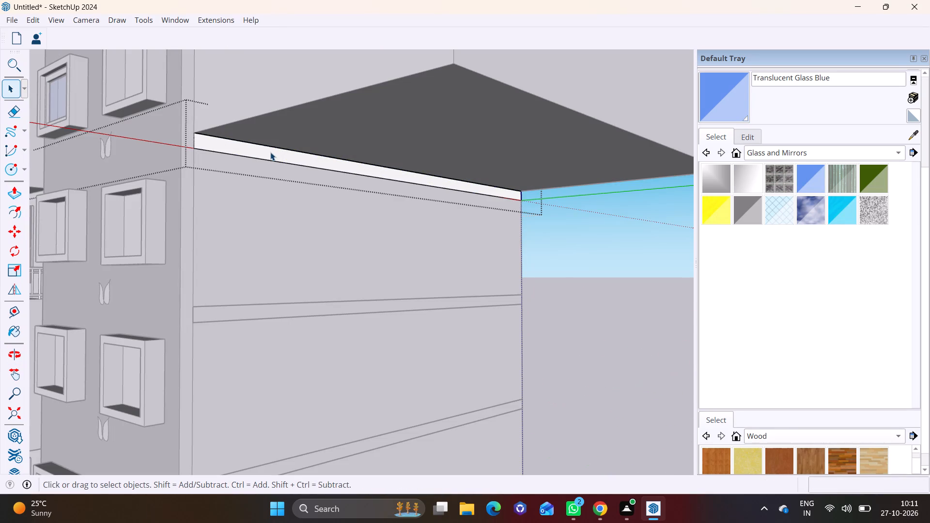
{"action": "left_click", "coordinate": [15, 191]}
{"action": "left_click", "coordinate": [243, 146]}
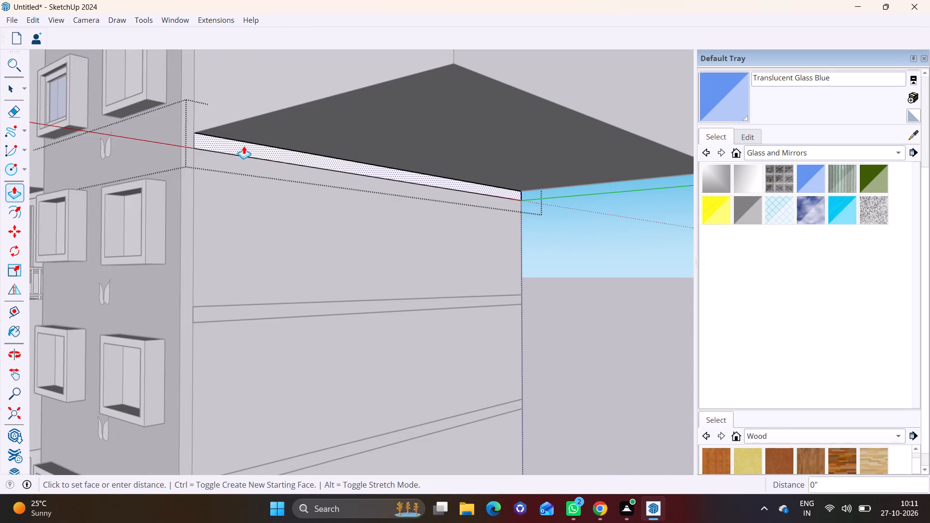
{"action": "left_click", "coordinate": [479, 62]}
{"action": "left_click", "coordinate": [15, 84]}
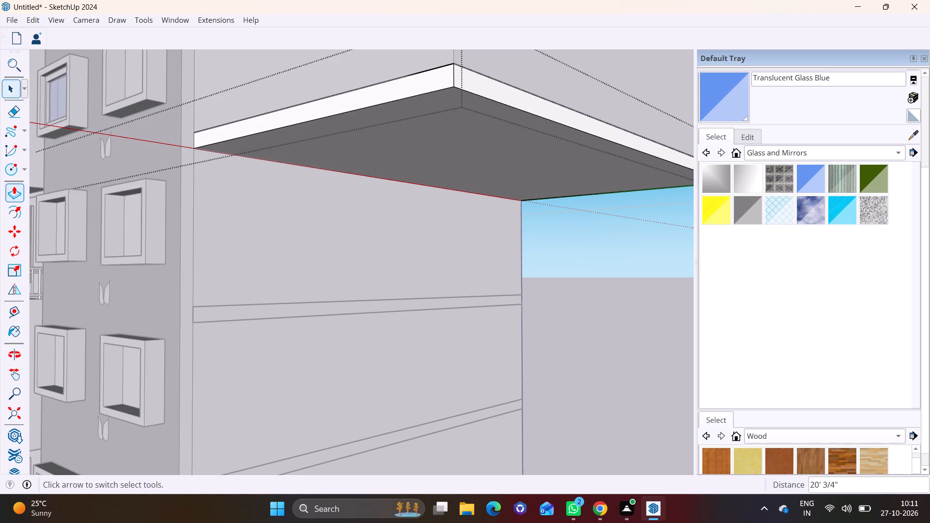
{"action": "left_click", "coordinate": [274, 235]}
Pull the second storey from the top's side wall outward by the same 20' 3/4" distance.
{"action": "left_click", "coordinate": [228, 235]}
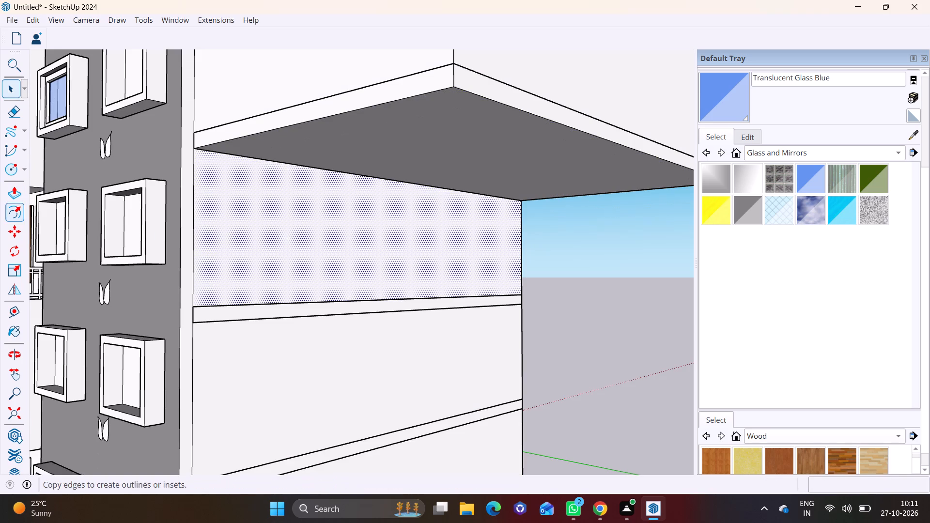
{"action": "left_click", "coordinate": [16, 195]}
{"action": "double_click", "coordinate": [231, 234]}
Inside its group, pull the slab edge beneath the second storey from the top outward 20' 3/4".
{"action": "scroll", "coordinate": [252, 261], "scroll_direction": "down", "scroll_amount": 6}
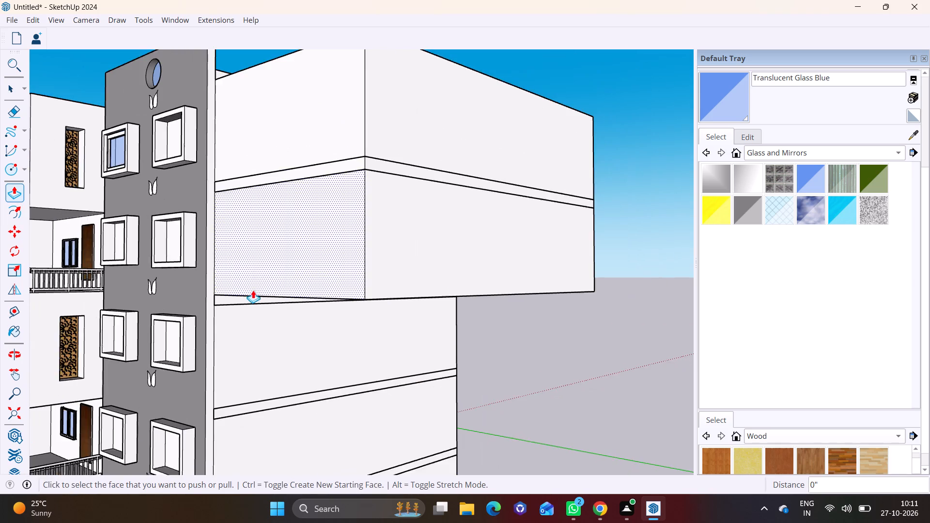
{"action": "scroll", "coordinate": [253, 290], "scroll_direction": "down", "scroll_amount": 2}
{"action": "middle_click_drag", "start_coordinate": [263, 305], "coordinate": [299, 181]}
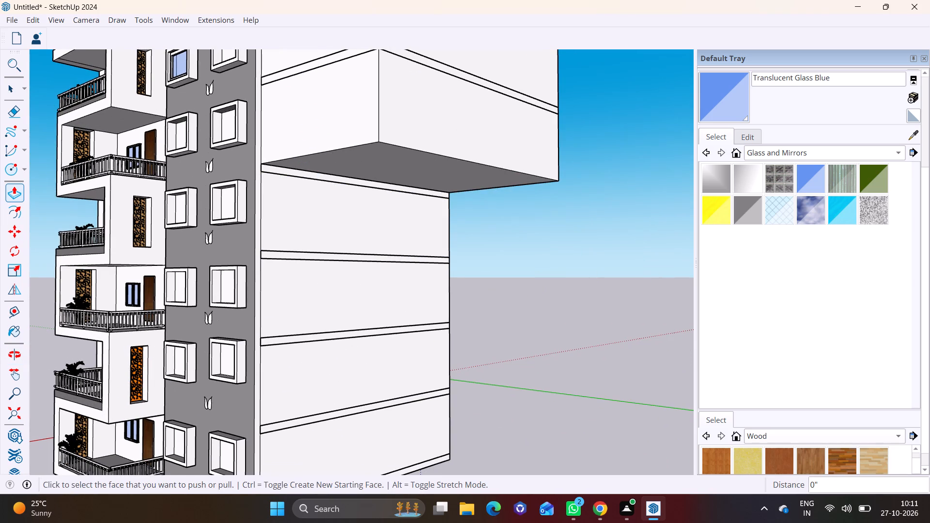
{"action": "left_click", "coordinate": [13, 86]}
{"action": "scroll", "coordinate": [283, 177], "scroll_direction": "up", "scroll_amount": 3}
{"action": "double_click", "coordinate": [288, 170]}
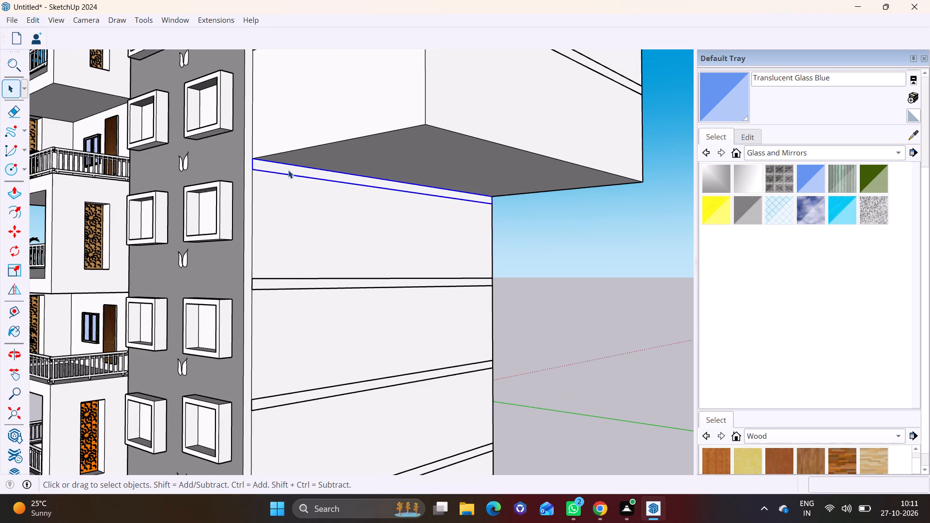
{"action": "left_click", "coordinate": [294, 169]}
{"action": "left_click", "coordinate": [16, 188]}
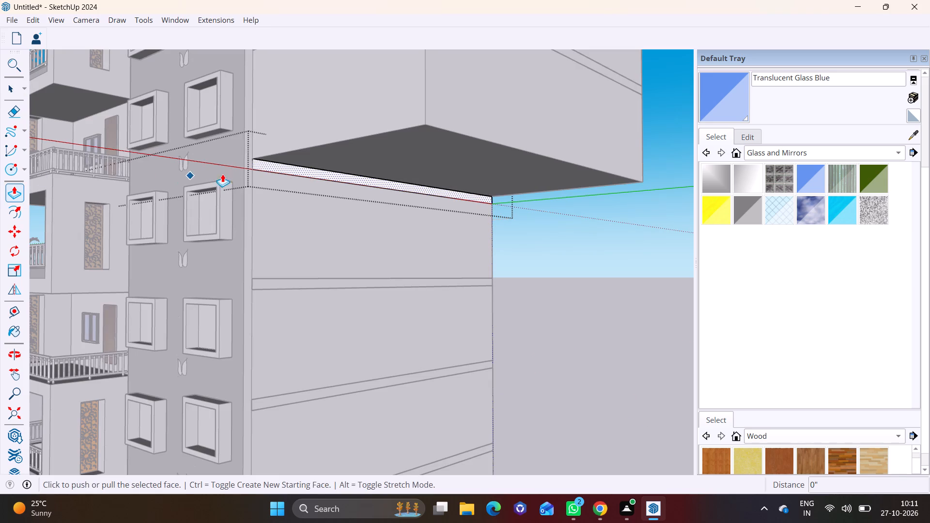
{"action": "left_click", "coordinate": [297, 168]}
{"action": "left_click", "coordinate": [448, 108]}
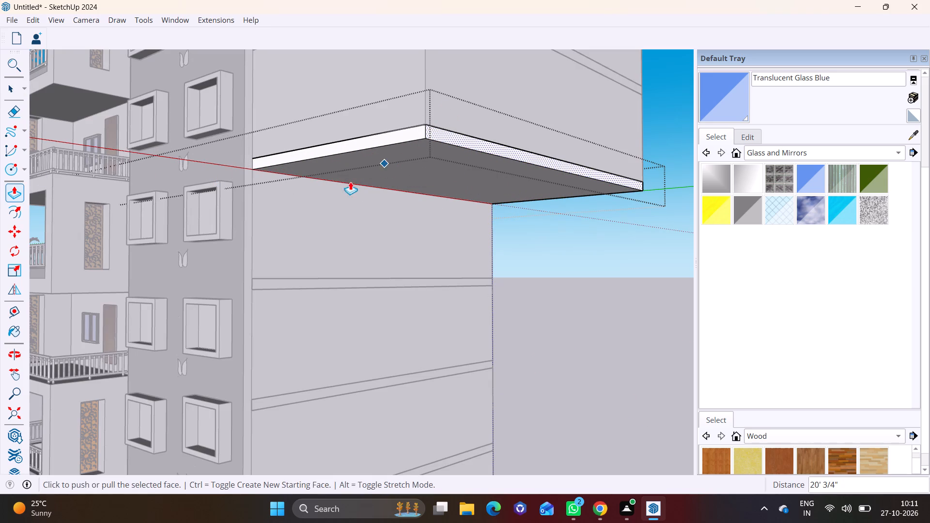
{"action": "left_click", "coordinate": [11, 88]}
{"action": "left_click", "coordinate": [304, 246]}
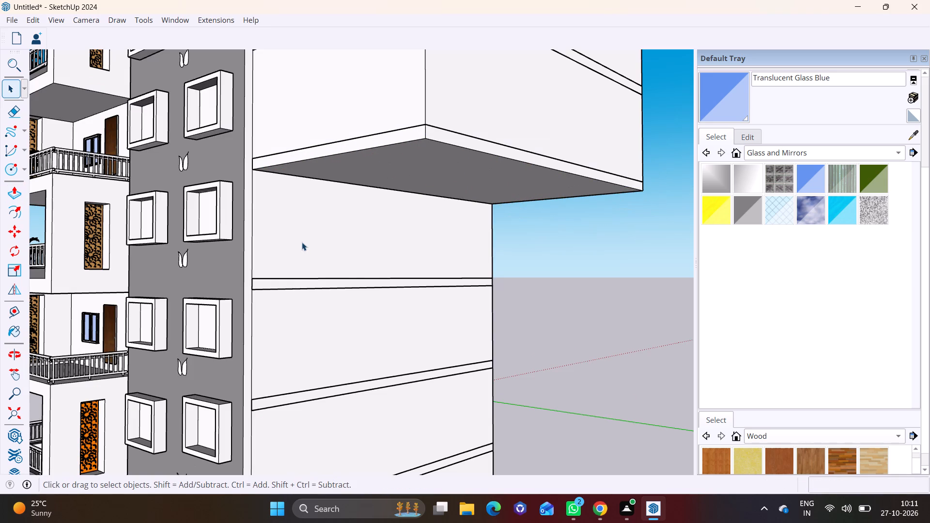
Pull the third storey from the top's side wall outward by the same 20' 3/4" distance.
{"action": "left_click", "coordinate": [302, 242]}
{"action": "left_click", "coordinate": [14, 189]}
{"action": "double_click", "coordinate": [311, 247]}
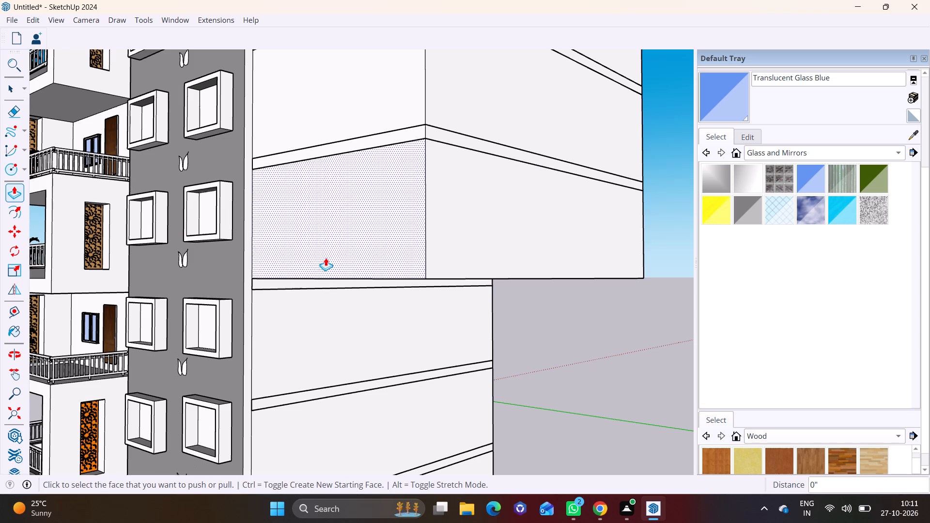
Inside its group, pull the slab edge beneath the third storey from the top outward by the same 20' 3/4".
{"action": "scroll", "coordinate": [343, 277], "scroll_direction": "down", "scroll_amount": 6}
{"action": "middle_click_drag", "start_coordinate": [356, 322], "coordinate": [325, 205], "text": "shift"}
{"action": "middle_click_drag", "start_coordinate": [274, 203], "coordinate": [269, 226]}
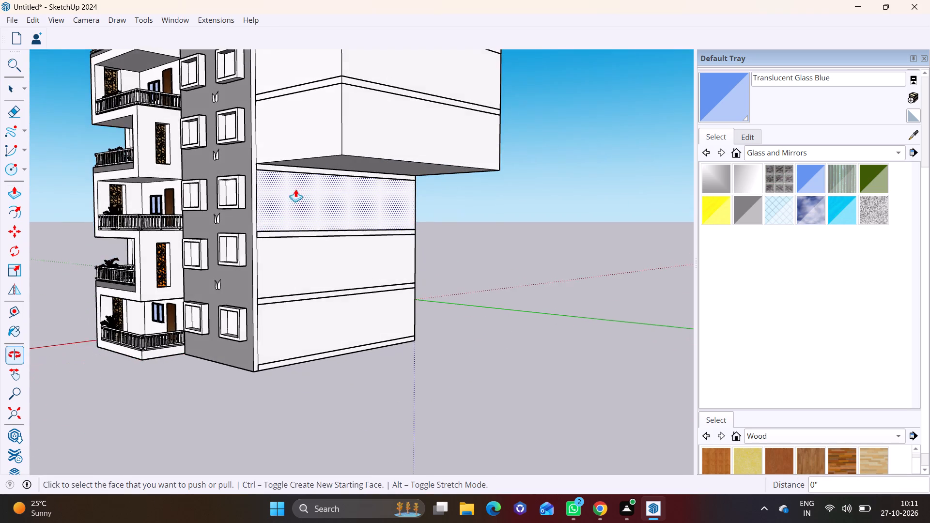
{"action": "scroll", "coordinate": [301, 175], "scroll_direction": "up", "scroll_amount": 6}
{"action": "left_click", "coordinate": [9, 86]}
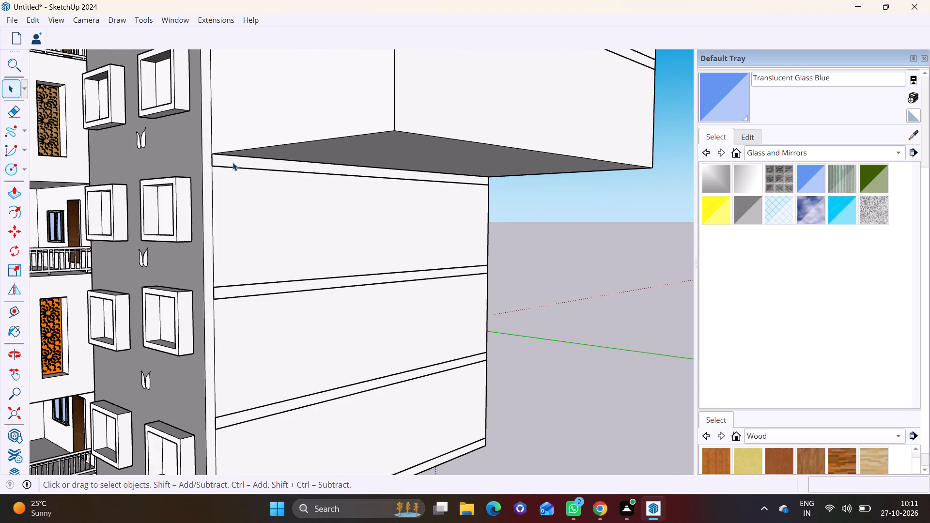
{"action": "triple_click", "coordinate": [232, 162]}
{"action": "left_click", "coordinate": [7, 192]}
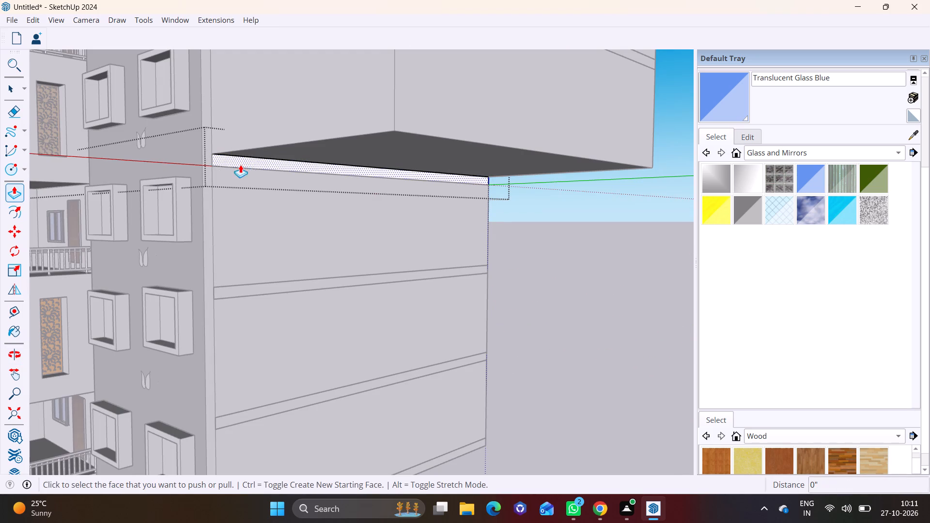
{"action": "double_click", "coordinate": [250, 158]}
{"action": "left_click", "coordinate": [11, 88]}
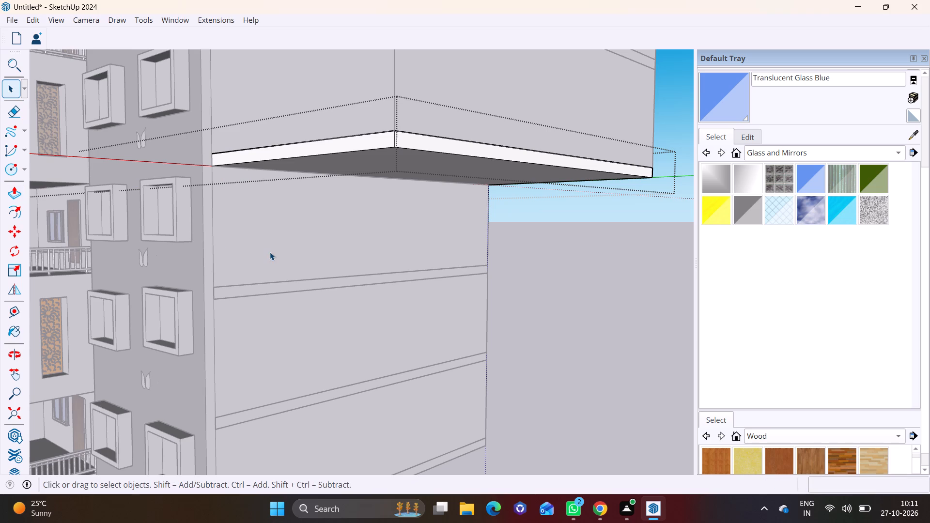
{"action": "left_click", "coordinate": [270, 250]}
Pull the fourth storey from the top's side wall outward by the same 20' 3/4" distance.
{"action": "left_click", "coordinate": [231, 218]}
{"action": "left_click", "coordinate": [15, 189]}
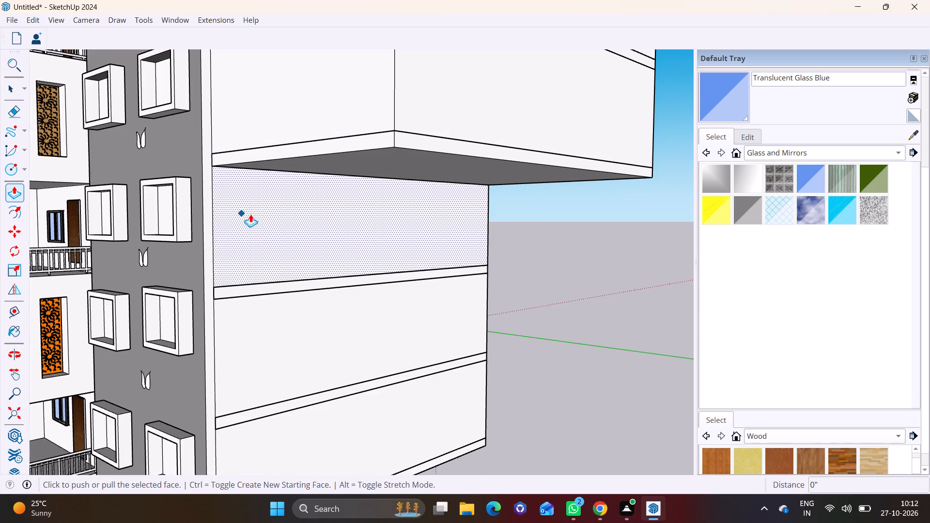
{"action": "double_click", "coordinate": [273, 216]}
Inside its group, pull the slab edge beneath the fourth storey from the top outward by the same 20' 3/4".
{"action": "scroll", "coordinate": [275, 253], "scroll_direction": "down", "scroll_amount": 3}
{"action": "middle_click_drag", "start_coordinate": [278, 299], "coordinate": [283, 187]}
{"action": "scroll", "coordinate": [283, 200], "scroll_direction": "up", "scroll_amount": 5}
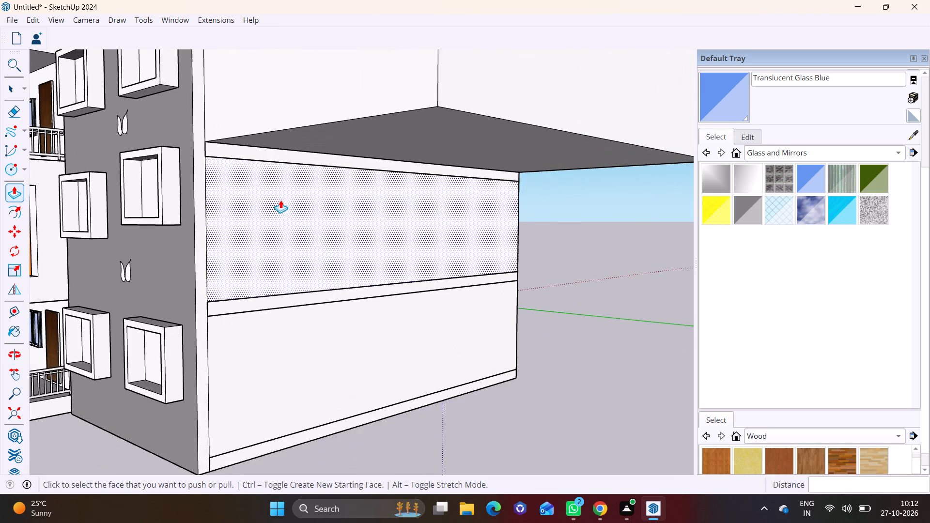
{"action": "left_click", "coordinate": [13, 92]}
{"action": "triple_click", "coordinate": [218, 145]}
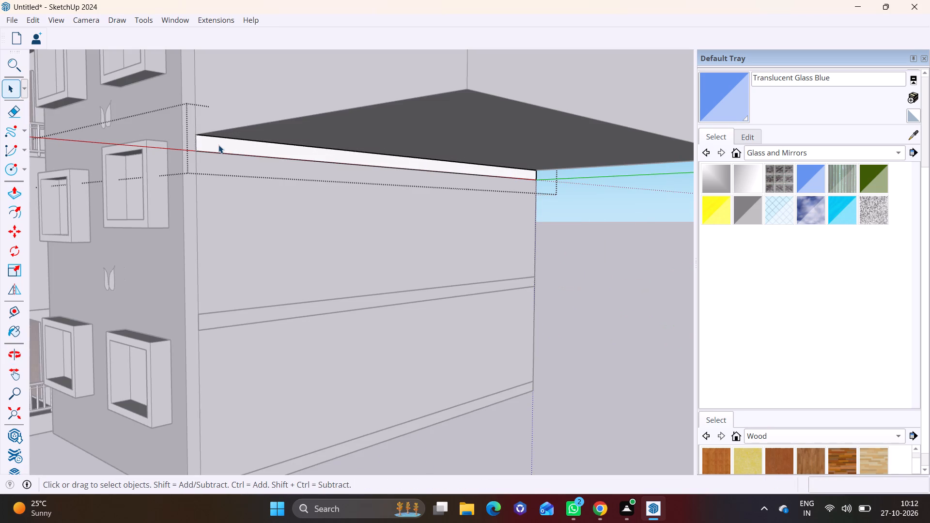
{"action": "left_click", "coordinate": [16, 196]}
{"action": "double_click", "coordinate": [219, 144]}
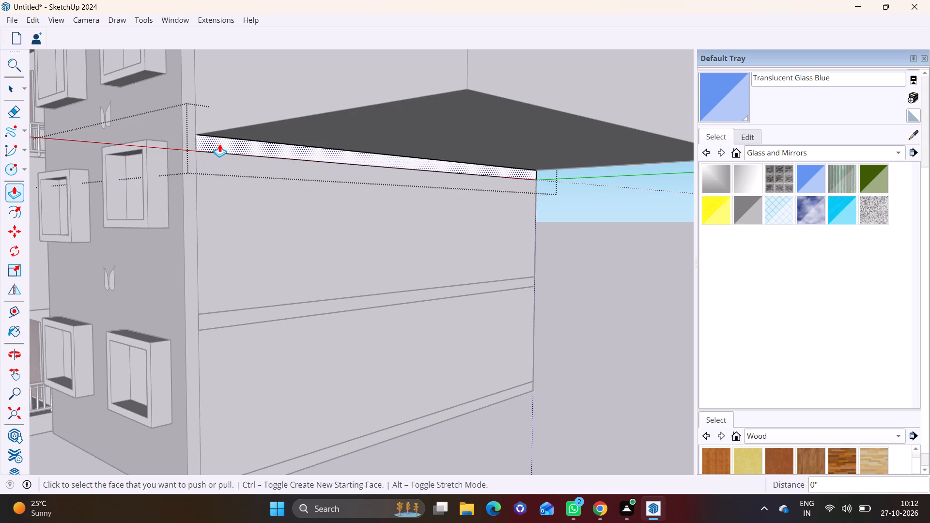
{"action": "left_click", "coordinate": [2, 83]}
{"action": "left_click", "coordinate": [273, 217]}
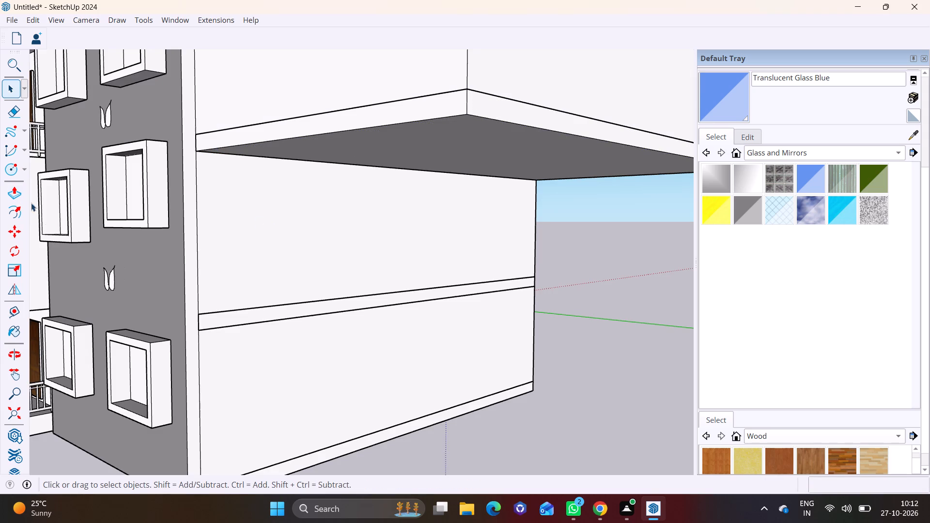
Pull the fifth storey from the top's side wall outward by the same 20' 3/4" distance.
{"action": "left_click", "coordinate": [210, 230]}
{"action": "left_click", "coordinate": [11, 195]}
{"action": "double_click", "coordinate": [303, 258]}
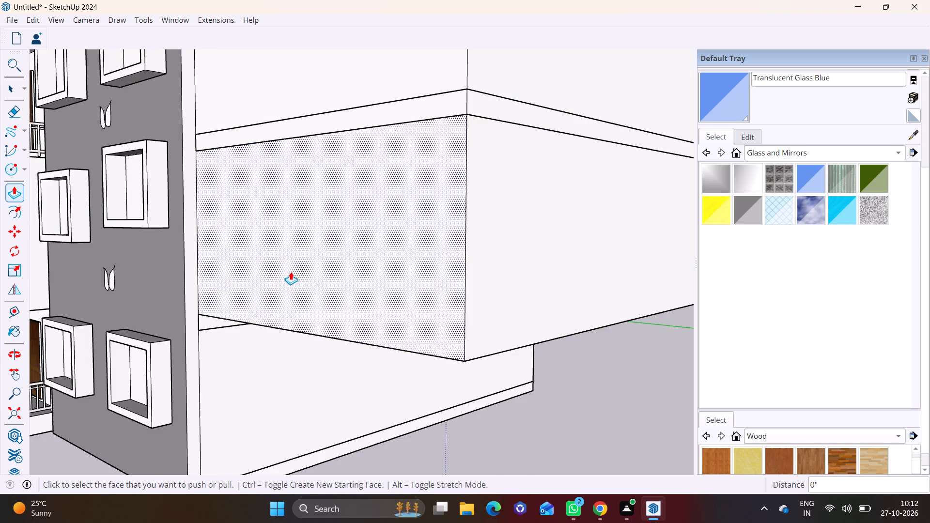
Inside its group, pull the slab edge beneath the fifth storey from the top outward by the same 20' 3/4".
{"action": "scroll", "coordinate": [291, 283], "scroll_direction": "down", "scroll_amount": 2}
{"action": "middle_click_drag", "start_coordinate": [286, 302], "coordinate": [297, 217]}
{"action": "middle_click_drag", "start_coordinate": [299, 232], "coordinate": [183, 153]}
{"action": "scroll", "coordinate": [193, 172], "scroll_direction": "up", "scroll_amount": 3}
{"action": "middle_click_drag", "start_coordinate": [248, 215], "coordinate": [273, 238]}
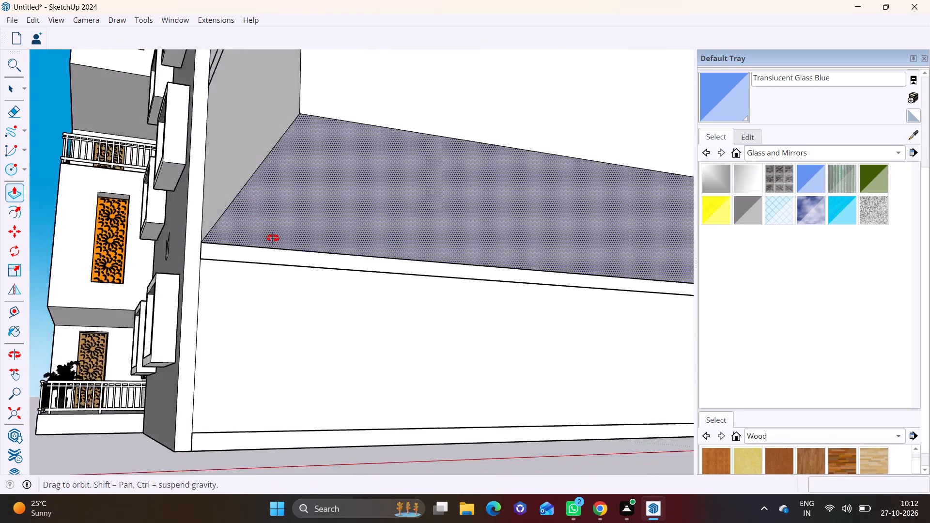
{"action": "middle_click_drag", "start_coordinate": [273, 238], "coordinate": [319, 257]}
{"action": "middle_click_drag", "start_coordinate": [325, 270], "coordinate": [274, 208], "text": "shift"}
{"action": "left_click", "coordinate": [18, 86]}
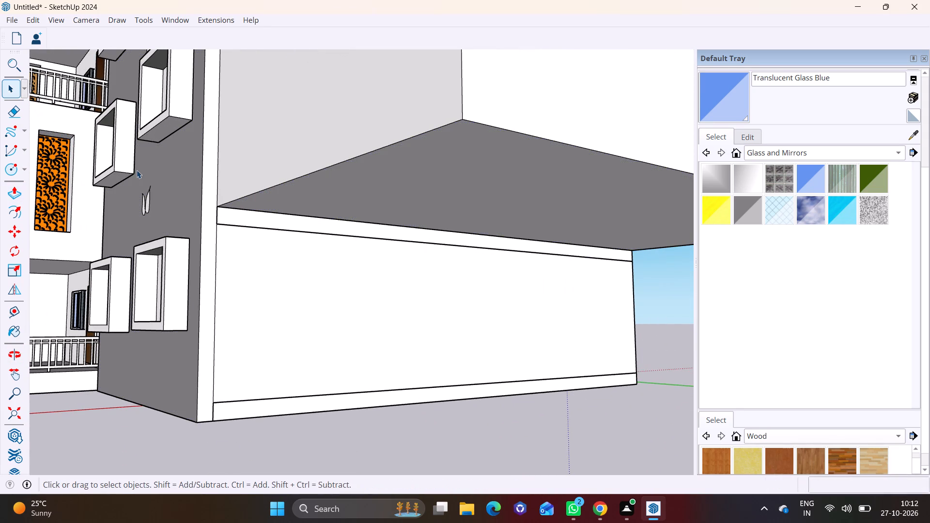
{"action": "left_click", "coordinate": [231, 215]}
{"action": "double_click", "coordinate": [232, 216]}
{"action": "left_click", "coordinate": [237, 216]}
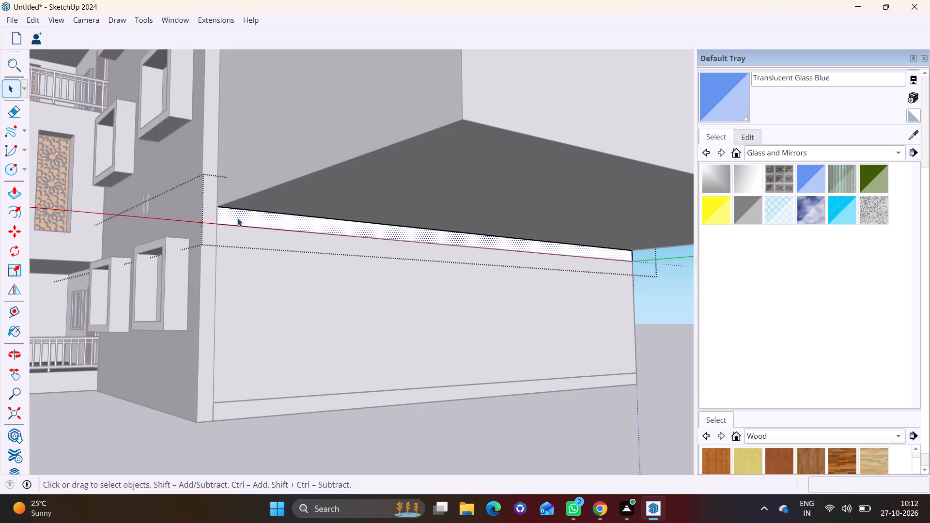
{"action": "left_click", "coordinate": [15, 191]}
{"action": "double_click", "coordinate": [249, 219]}
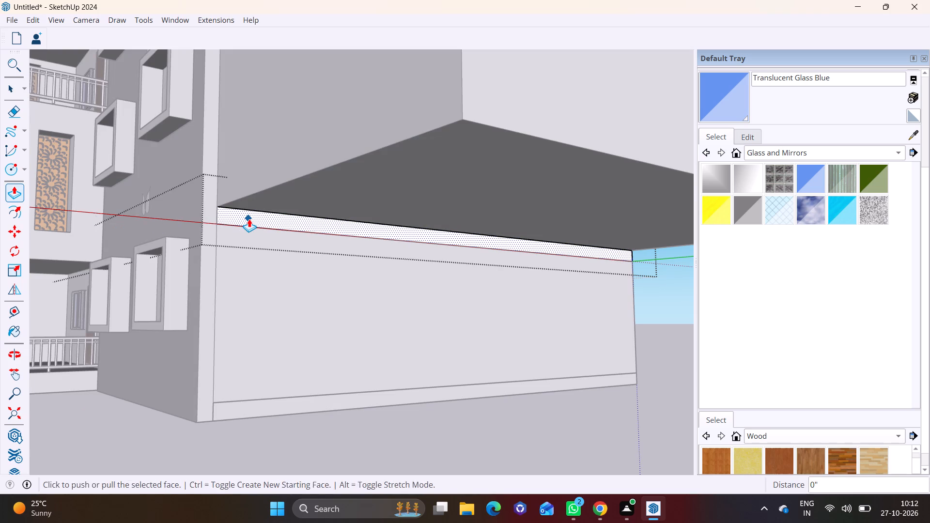
{"action": "left_click", "coordinate": [1, 87]}
{"action": "left_click", "coordinate": [261, 260]}
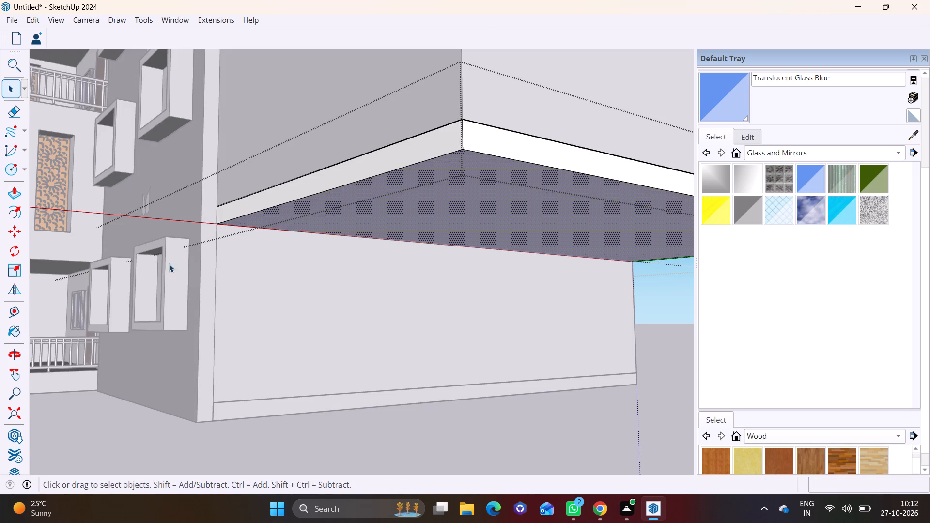
{"action": "left_click", "coordinate": [233, 301]}
Pull the lowest storey's side wall outward by the same 20' 3/4" distance.
{"action": "left_click", "coordinate": [242, 313]}
{"action": "left_click", "coordinate": [14, 192]}
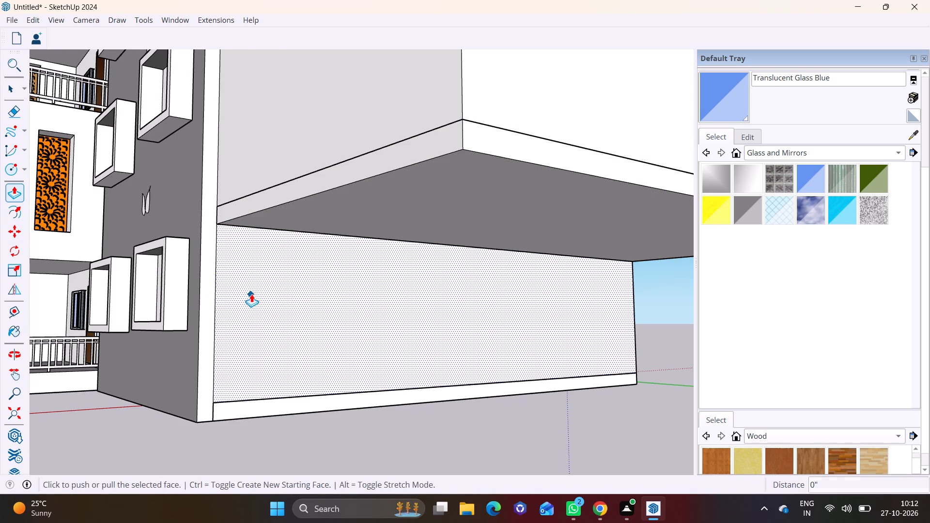
{"action": "double_click", "coordinate": [251, 294]}
Inside its group, pull the edge of the base slab beneath the lowest storey outward by 20' 3/4".
{"action": "scroll", "coordinate": [260, 331], "scroll_direction": "down", "scroll_amount": 2}
{"action": "middle_click_drag", "start_coordinate": [288, 347], "coordinate": [296, 253]}
{"action": "scroll", "coordinate": [279, 342], "scroll_direction": "up", "scroll_amount": 2}
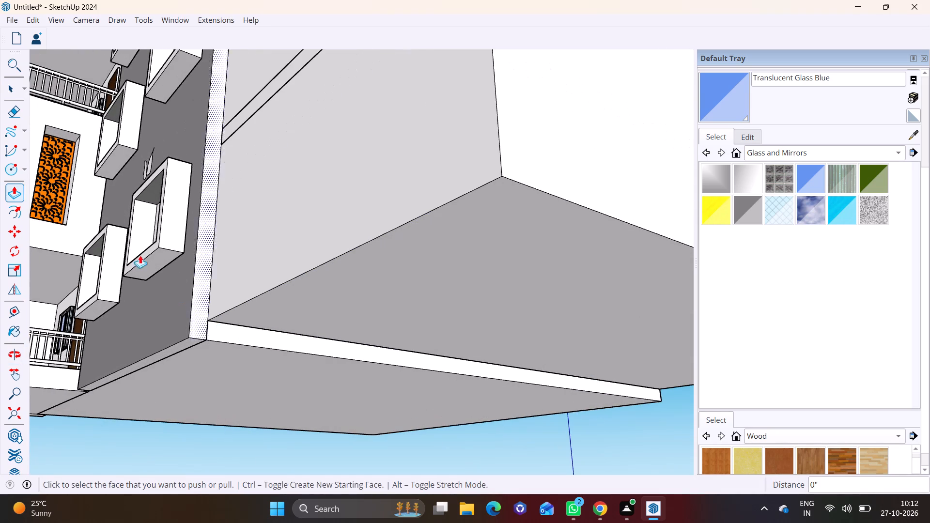
{"action": "left_click", "coordinate": [15, 90]}
{"action": "left_click", "coordinate": [229, 334]}
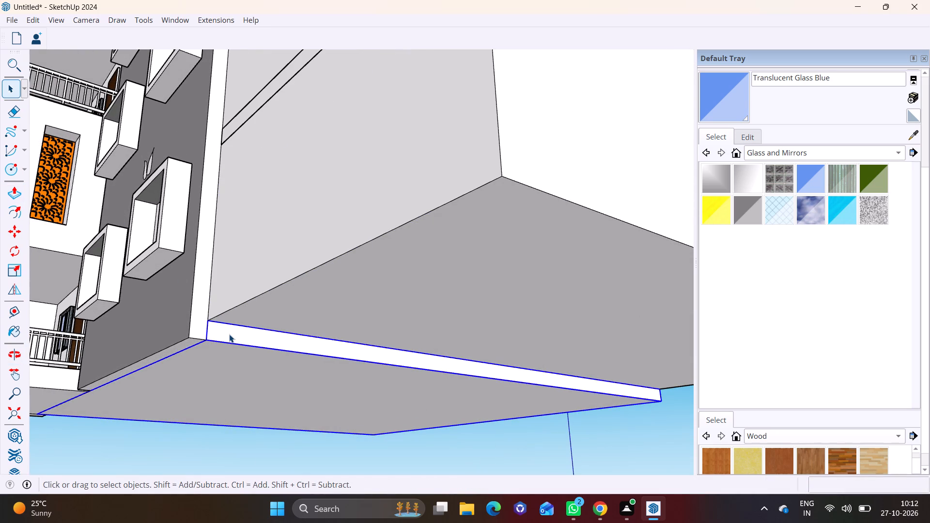
{"action": "double_click", "coordinate": [229, 334]}
{"action": "left_click", "coordinate": [235, 338]}
{"action": "left_click", "coordinate": [14, 190]}
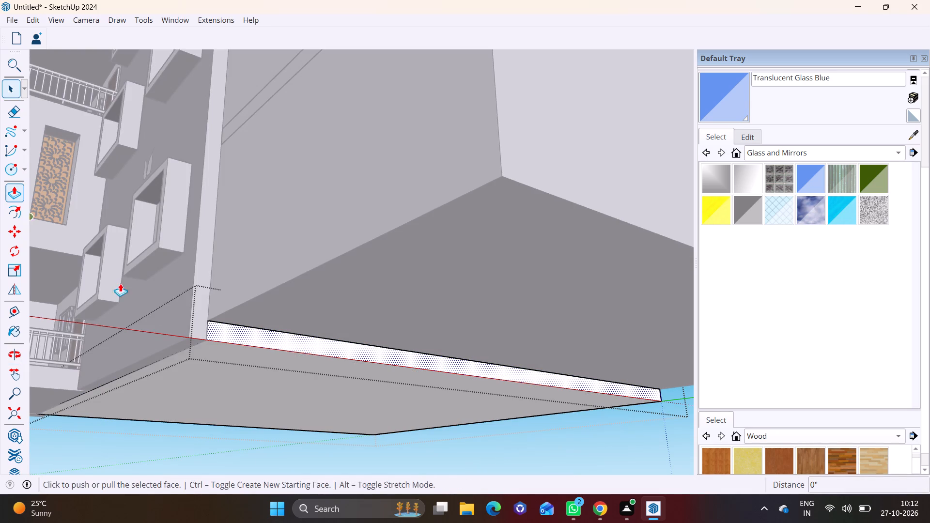
{"action": "left_click", "coordinate": [234, 332]}
{"action": "left_click", "coordinate": [234, 332]}
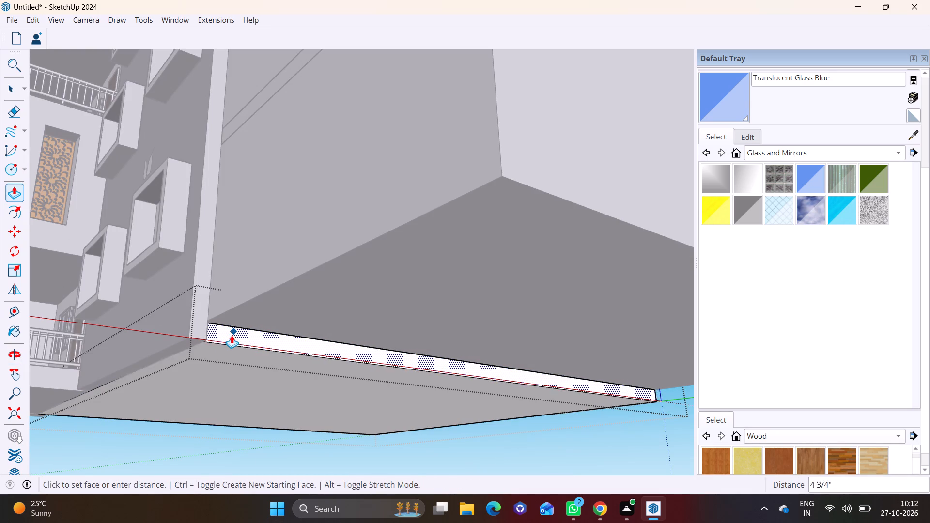
{"action": "left_click", "coordinate": [511, 148]}
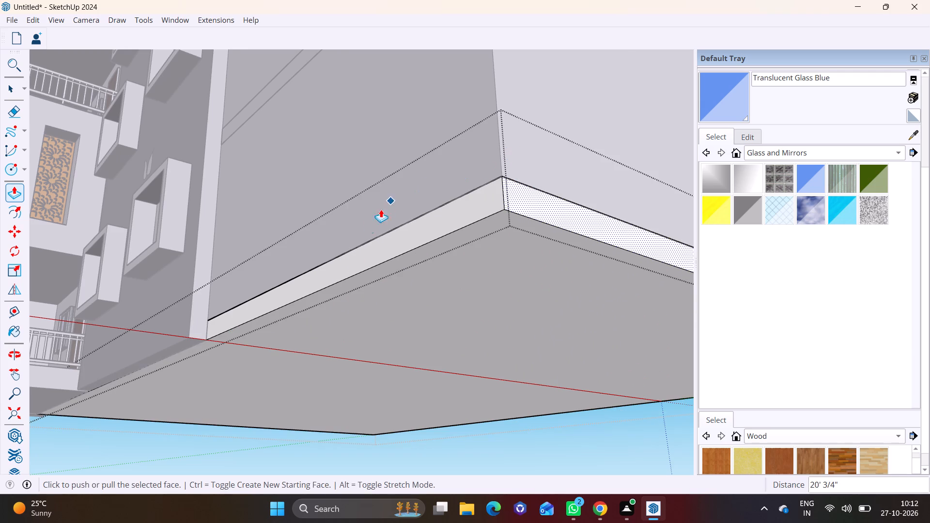
{"action": "scroll", "coordinate": [346, 267], "scroll_direction": "down", "scroll_amount": 5}
{"action": "key", "text": "space"}
{"action": "scroll", "coordinate": [321, 289], "scroll_direction": "down", "scroll_amount": 7}
{"action": "middle_click_drag", "start_coordinate": [337, 267], "coordinate": [459, 429]}
{"action": "scroll", "coordinate": [345, 270], "scroll_direction": "down", "scroll_amount": 1}
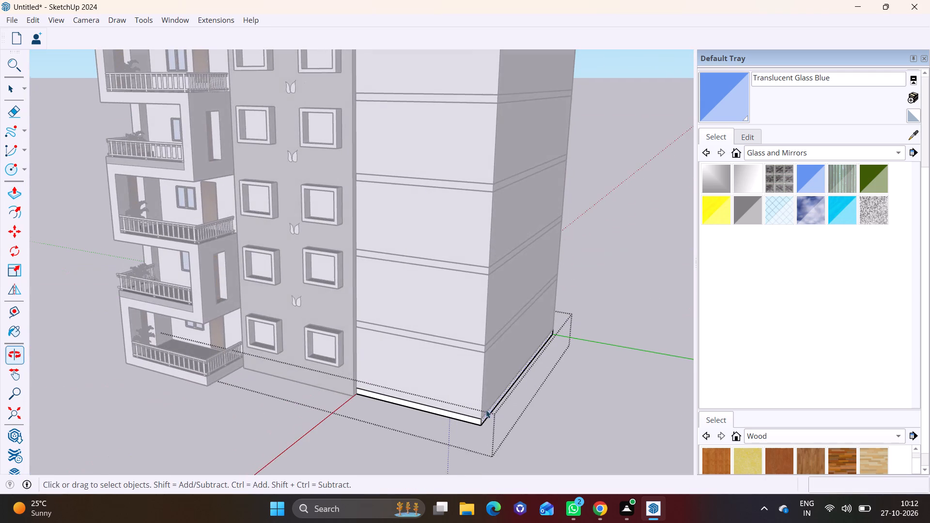
{"action": "left_click", "coordinate": [628, 294]}
Inside its group, pull the roof slab's edge outward by 20' 3/4" to cover the extended top storey.
{"action": "scroll", "coordinate": [413, 276], "scroll_direction": "up", "scroll_amount": 5}
{"action": "middle_click_drag", "start_coordinate": [417, 266], "coordinate": [318, 448], "text": "shift"}
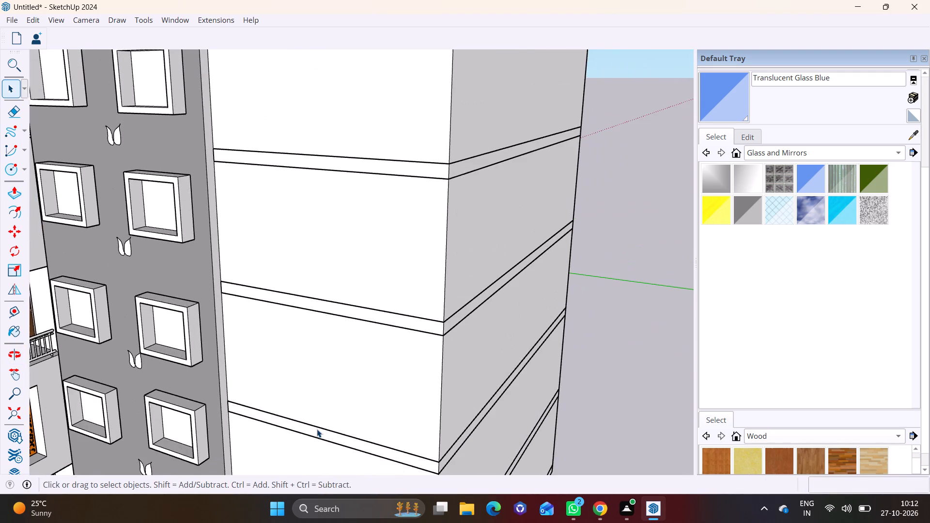
{"action": "scroll", "coordinate": [317, 425], "scroll_direction": "down", "scroll_amount": 8}
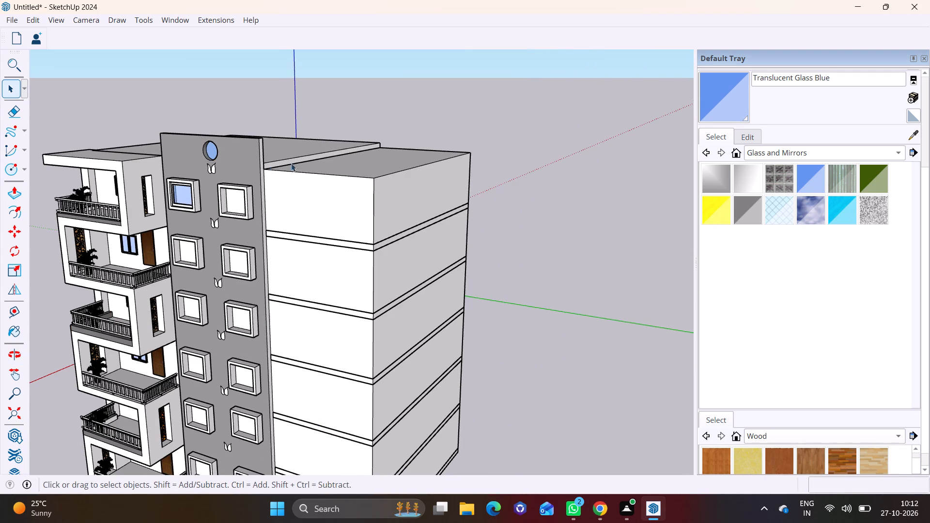
{"action": "middle_click_drag", "start_coordinate": [291, 163], "coordinate": [272, 265]}
{"action": "scroll", "coordinate": [354, 205], "scroll_direction": "up", "scroll_amount": 9}
{"action": "left_click", "coordinate": [225, 171]}
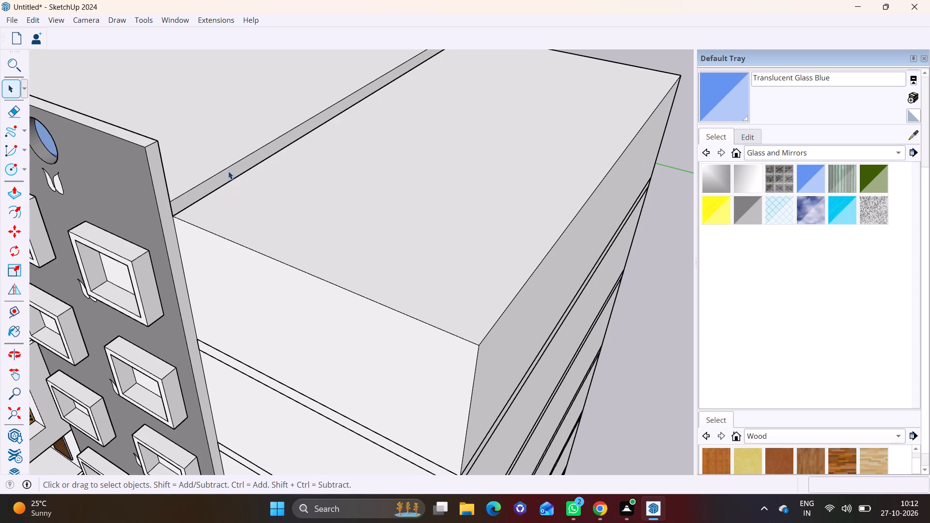
{"action": "double_click", "coordinate": [228, 171]}
{"action": "left_click", "coordinate": [238, 169]}
{"action": "left_click", "coordinate": [13, 188]}
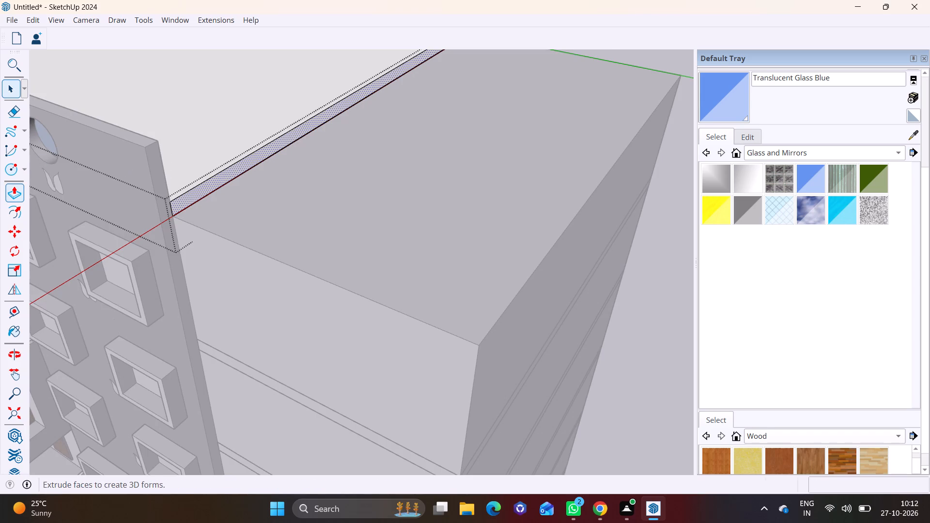
{"action": "left_click", "coordinate": [211, 183]}
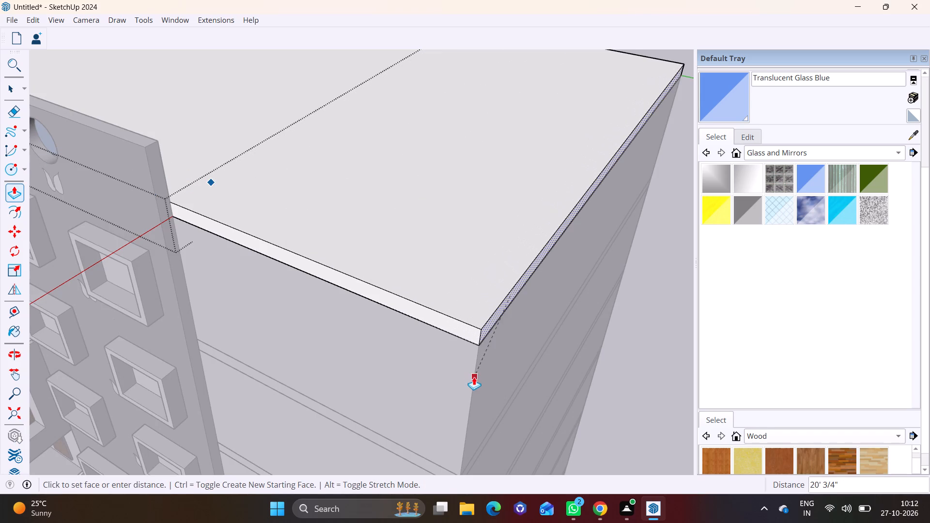
{"action": "left_click", "coordinate": [476, 379]}
{"action": "scroll", "coordinate": [417, 363], "scroll_direction": "down", "scroll_amount": 8}
{"action": "key", "text": "space"}
{"action": "left_click", "coordinate": [595, 372]}
Examine the extended storeys and slabs beside the grey tower from the front, the side and below.
{"action": "middle_click_drag", "start_coordinate": [574, 403], "coordinate": [553, 379]}
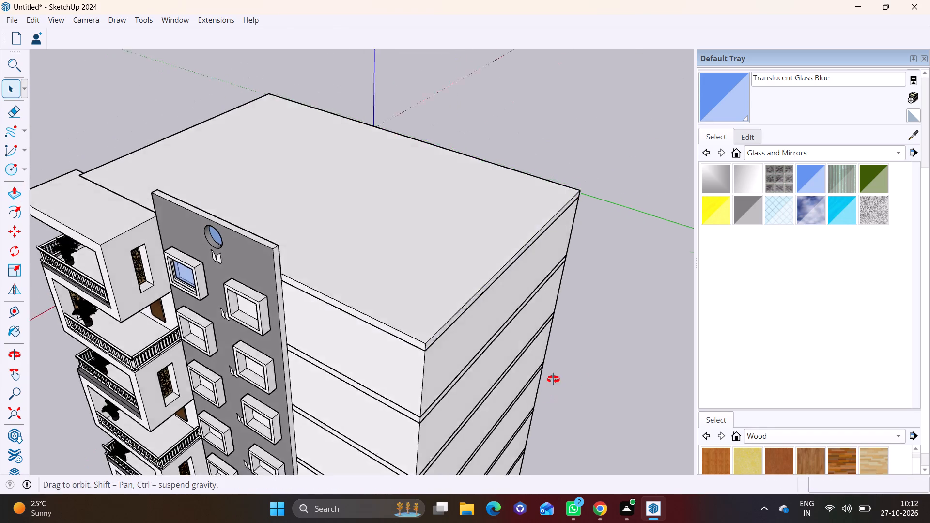
{"action": "middle_click_drag", "start_coordinate": [553, 379], "coordinate": [589, 254]}
{"action": "scroll", "coordinate": [512, 299], "scroll_direction": "down", "scroll_amount": 4}
{"action": "middle_click_drag", "start_coordinate": [509, 303], "coordinate": [481, 199], "text": "shift"}
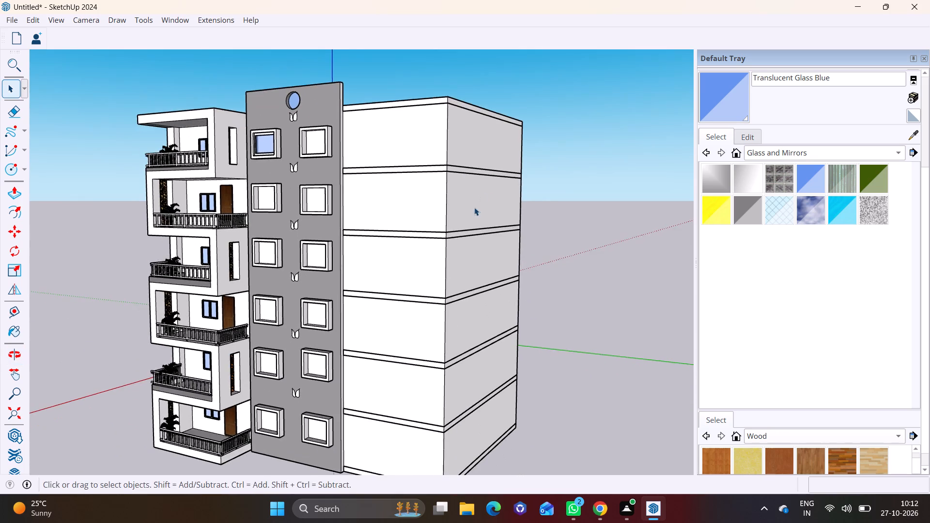
{"action": "middle_click_drag", "start_coordinate": [440, 312], "coordinate": [558, 308]}
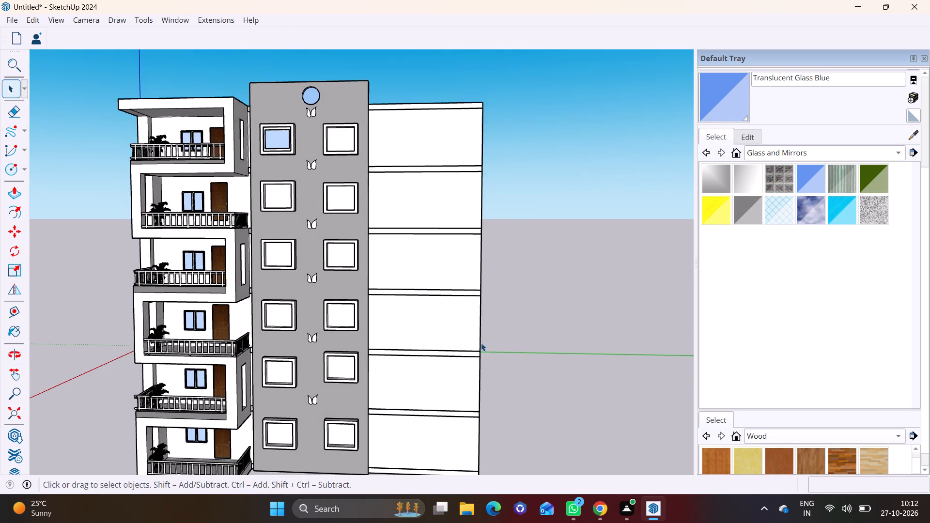
{"action": "middle_click_drag", "start_coordinate": [458, 354], "coordinate": [441, 279]}
{"action": "middle_click_drag", "start_coordinate": [441, 345], "coordinate": [494, 315]}
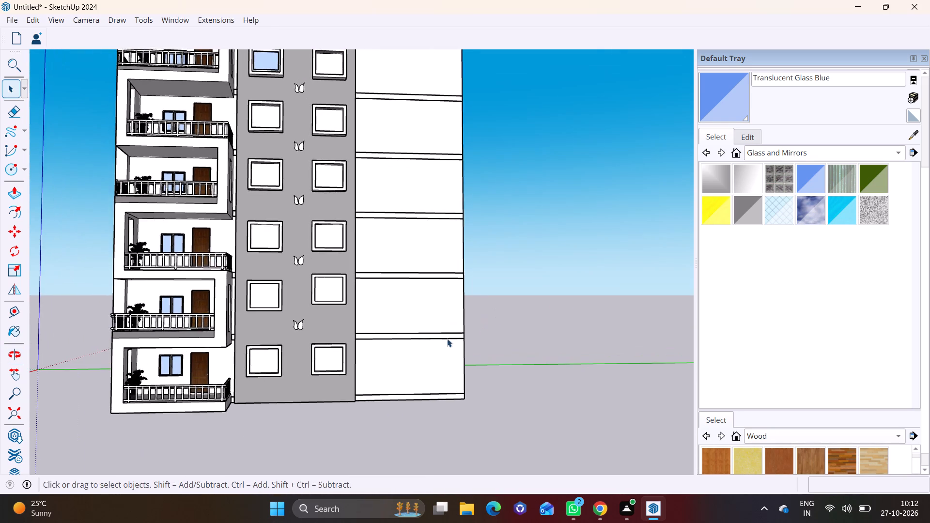
{"action": "scroll", "coordinate": [399, 354], "scroll_direction": "up", "scroll_amount": 5}
{"action": "middle_click_drag", "start_coordinate": [399, 344], "coordinate": [225, 344]}
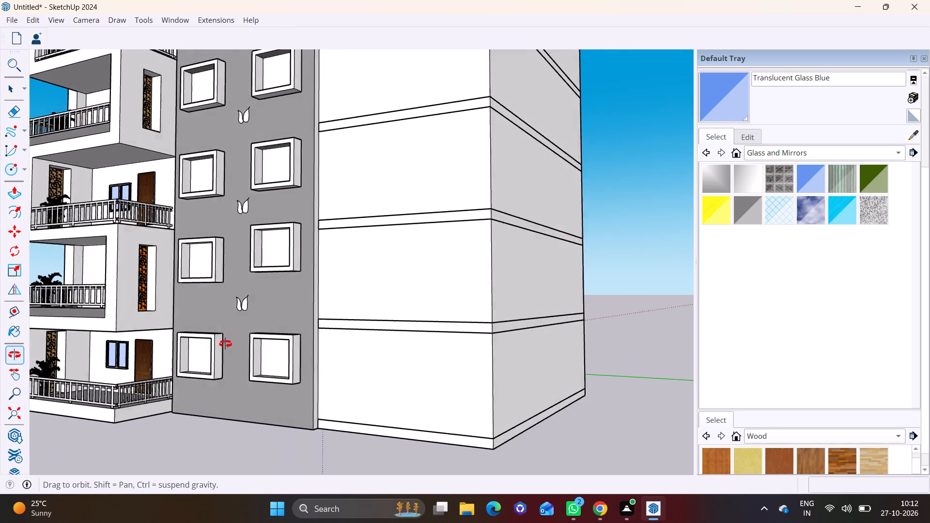
{"action": "middle_click_drag", "start_coordinate": [225, 344], "coordinate": [215, 358]}
{"action": "scroll", "coordinate": [341, 346], "scroll_direction": "down", "scroll_amount": 2}
Open 3D Warehouse and browse the WINDOWS models for a window suited to the extended storeys.
{"action": "left_click", "coordinate": [178, 21]}
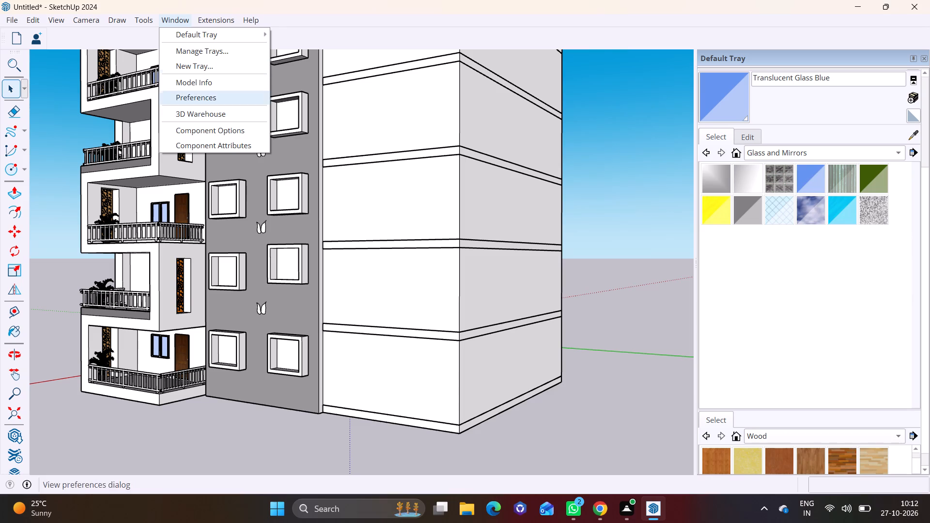
{"action": "left_click", "coordinate": [207, 112]}
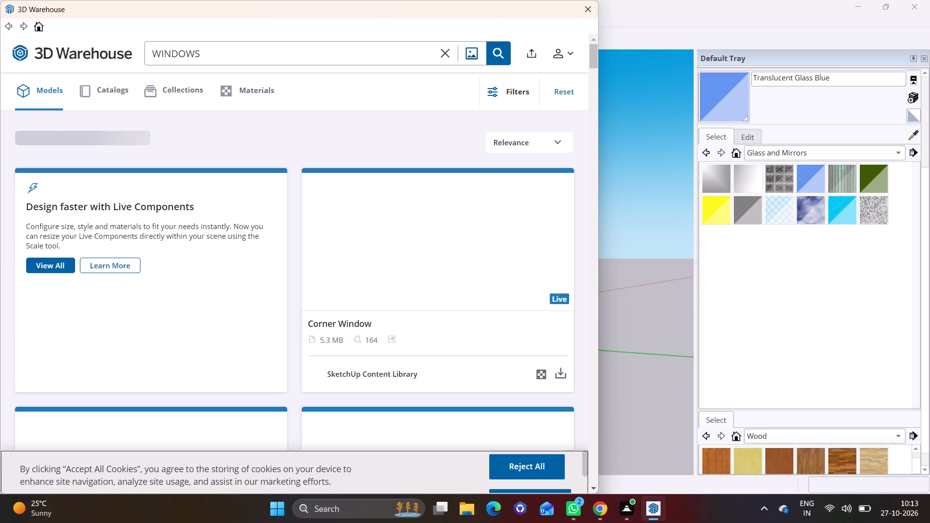
{"action": "scroll", "coordinate": [289, 167], "scroll_direction": "down", "scroll_amount": 2}
{"action": "scroll", "coordinate": [381, 208], "scroll_direction": "up", "scroll_amount": 2}
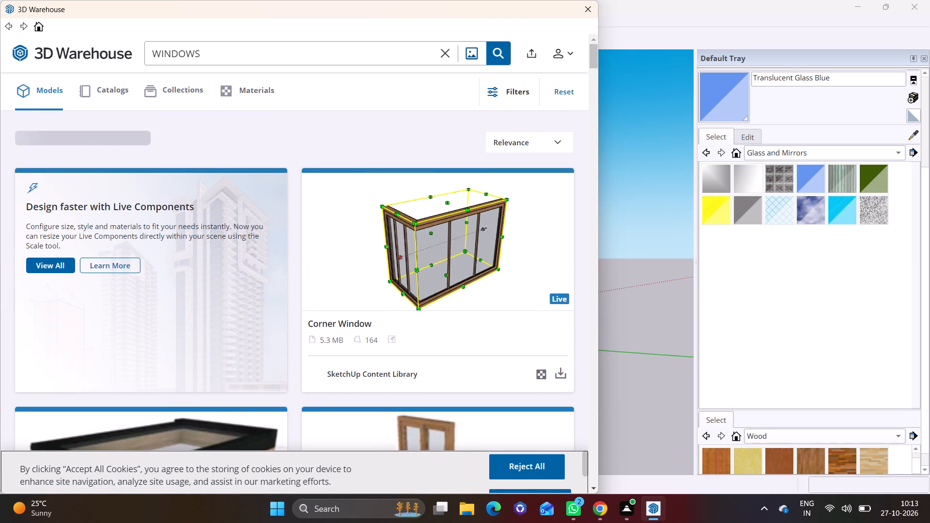
{"action": "left_click", "coordinate": [595, 486]}
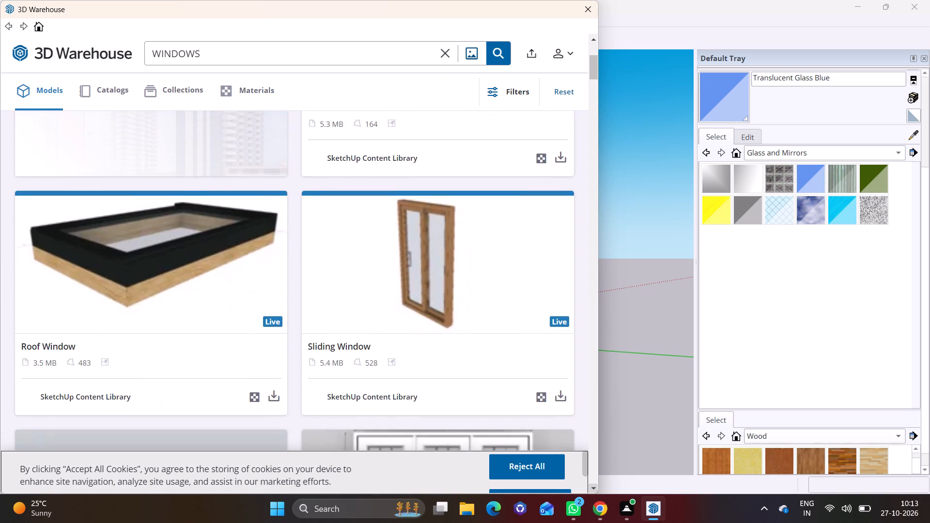
{"action": "double_click", "coordinate": [595, 486]}
{"action": "left_click", "coordinate": [595, 486]}
{"action": "triple_click", "coordinate": [595, 486]}
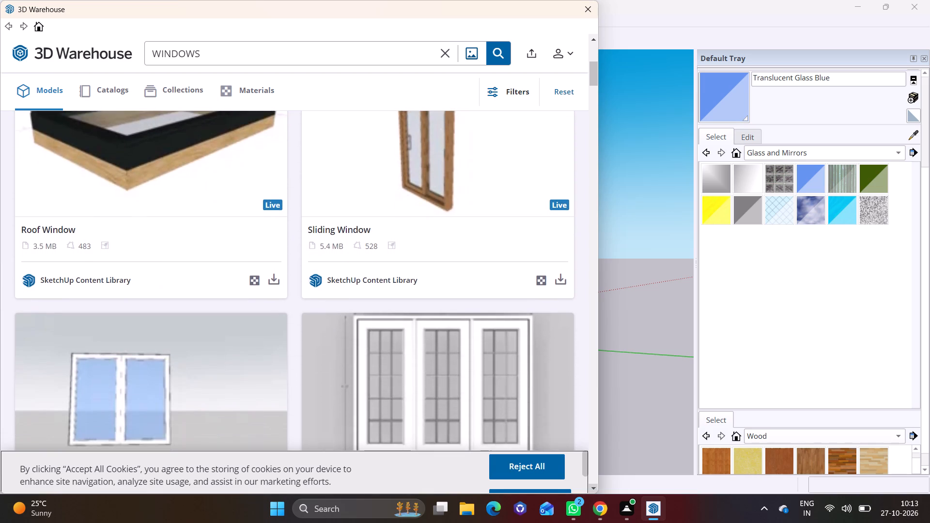
{"action": "left_click", "coordinate": [595, 486]}
{"action": "double_click", "coordinate": [595, 486]}
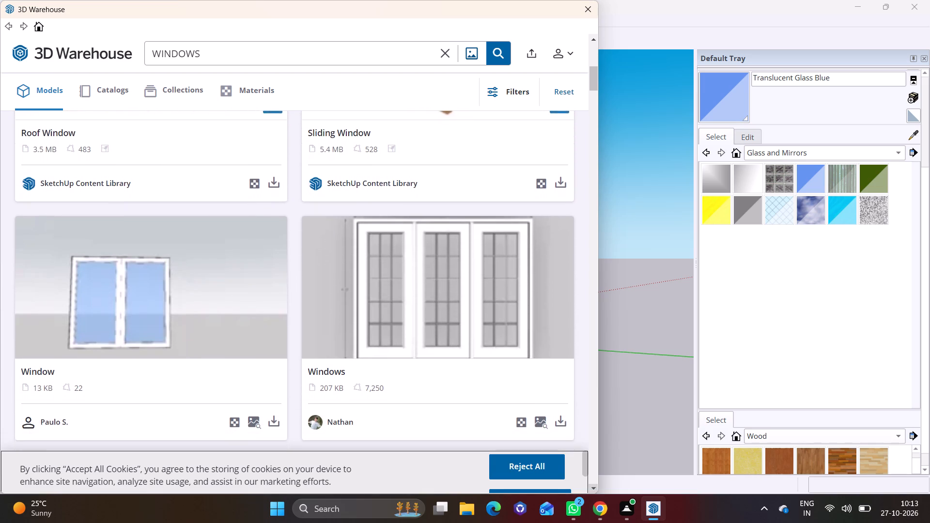
{"action": "left_click", "coordinate": [595, 486]}
{"action": "double_click", "coordinate": [595, 486]}
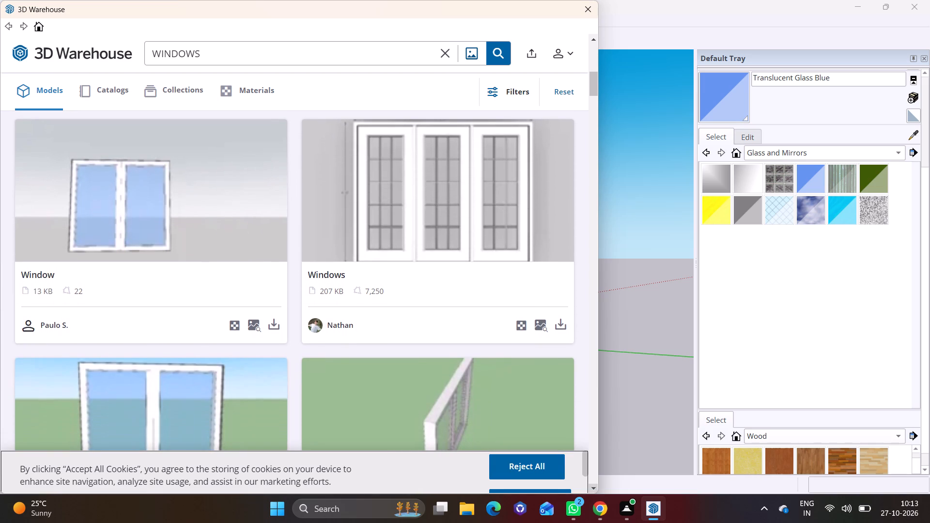
{"action": "left_click", "coordinate": [597, 486]}
{"action": "left_click", "coordinate": [592, 480]}
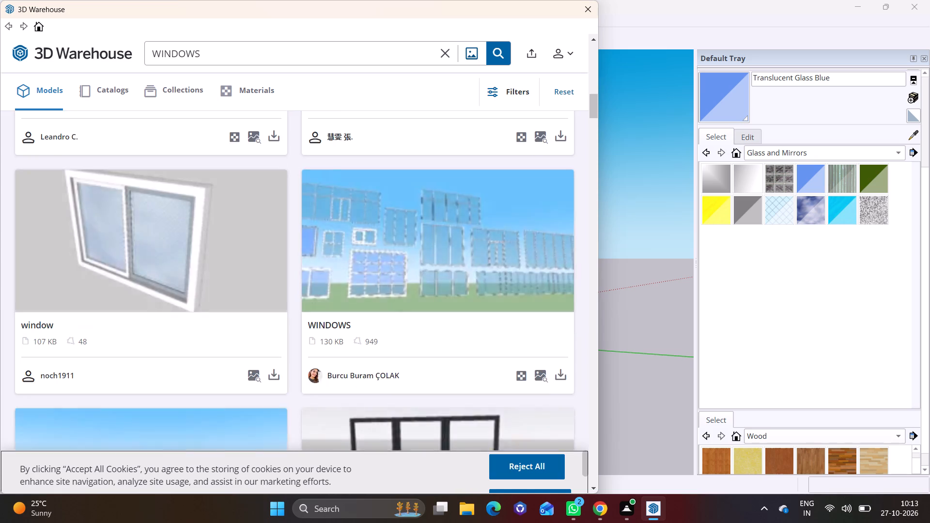
{"action": "left_click", "coordinate": [592, 480]}
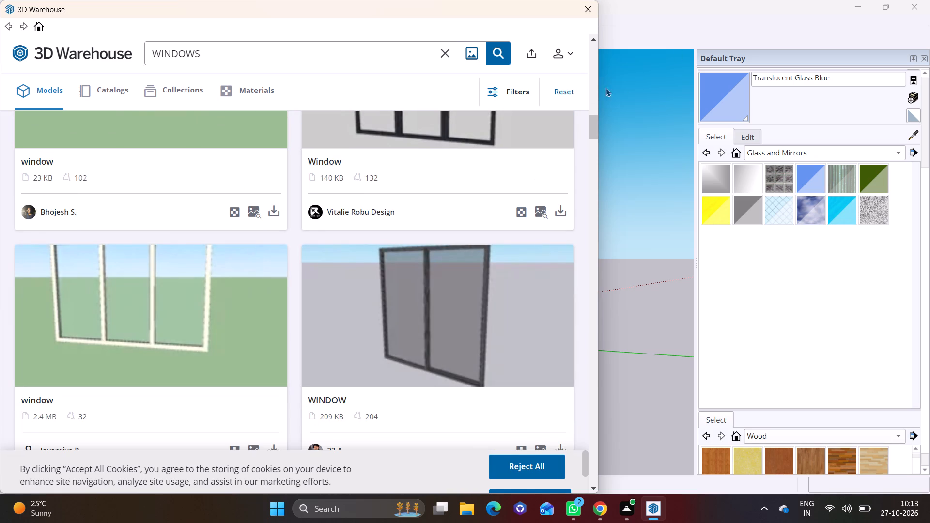
{"action": "left_click", "coordinate": [595, 39]}
{"action": "left_click", "coordinate": [595, 39]}
{"action": "left_click", "coordinate": [595, 39]}
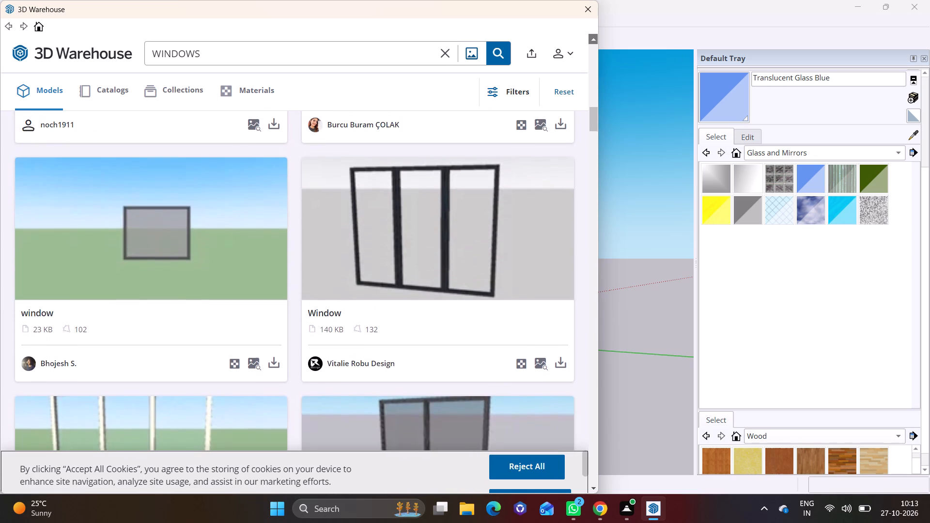
{"action": "left_click", "coordinate": [595, 39]}
{"action": "left_click", "coordinate": [595, 39]}
{"action": "left_click", "coordinate": [595, 39]}
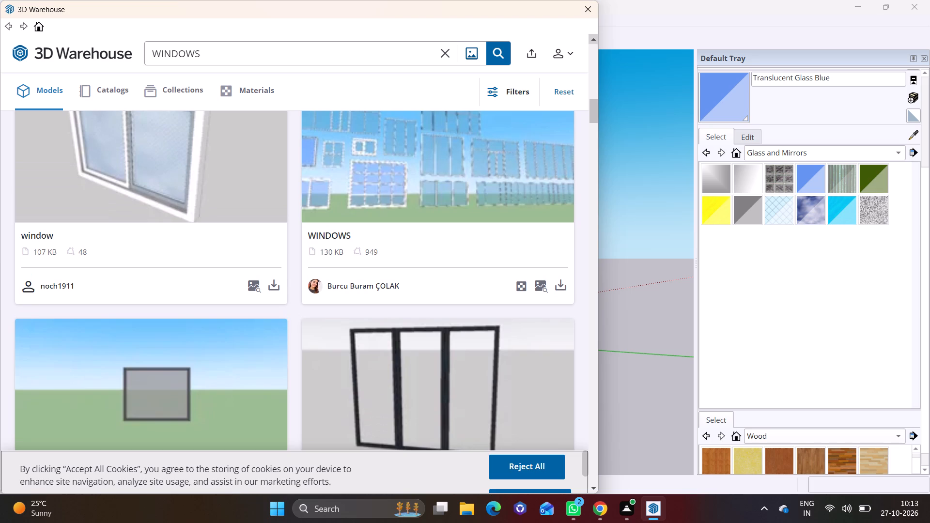
{"action": "left_click", "coordinate": [595, 39]}
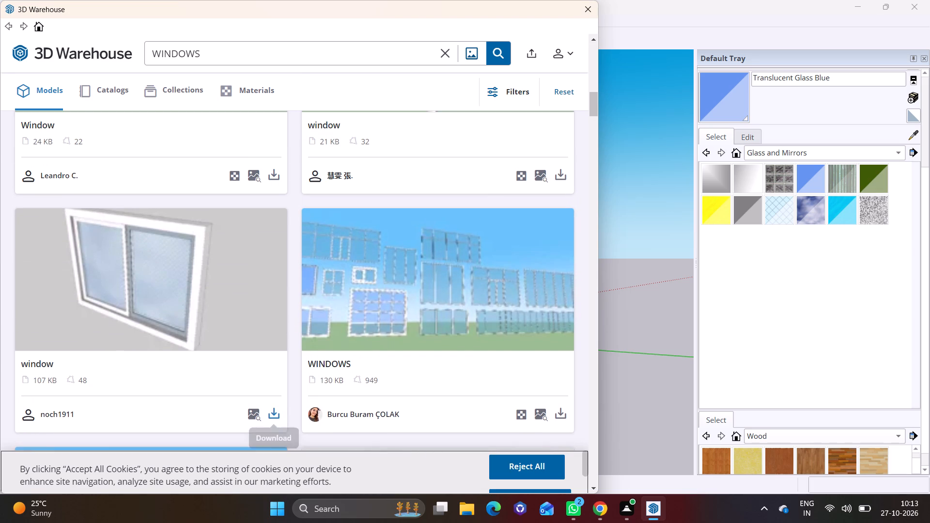
Download the 107 KB white-framed, two-pane sliding window from 3D Warehouse into the current model.
{"action": "left_click", "coordinate": [279, 409]}
{"action": "left_click", "coordinate": [263, 260]}
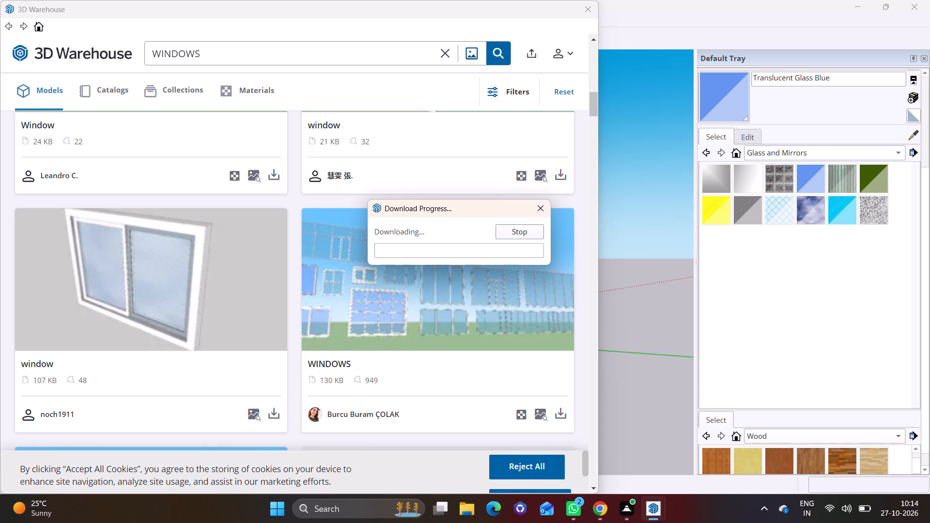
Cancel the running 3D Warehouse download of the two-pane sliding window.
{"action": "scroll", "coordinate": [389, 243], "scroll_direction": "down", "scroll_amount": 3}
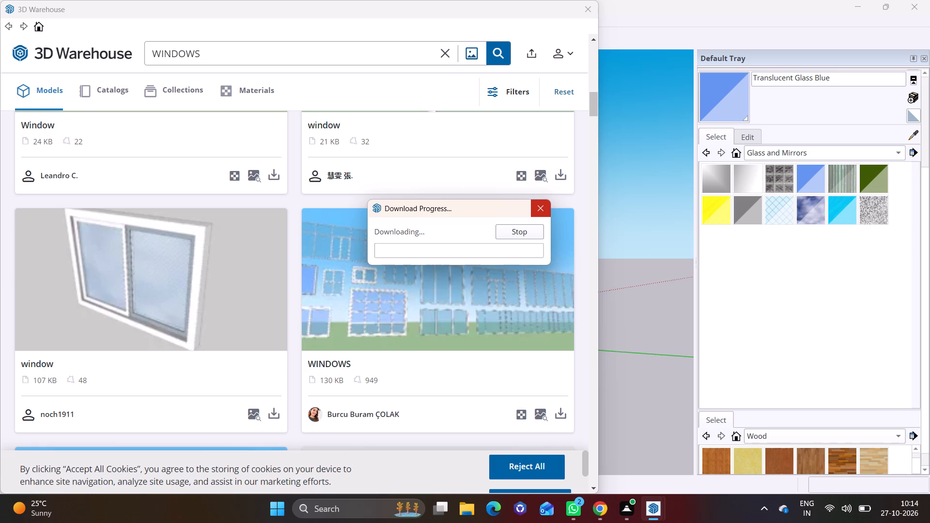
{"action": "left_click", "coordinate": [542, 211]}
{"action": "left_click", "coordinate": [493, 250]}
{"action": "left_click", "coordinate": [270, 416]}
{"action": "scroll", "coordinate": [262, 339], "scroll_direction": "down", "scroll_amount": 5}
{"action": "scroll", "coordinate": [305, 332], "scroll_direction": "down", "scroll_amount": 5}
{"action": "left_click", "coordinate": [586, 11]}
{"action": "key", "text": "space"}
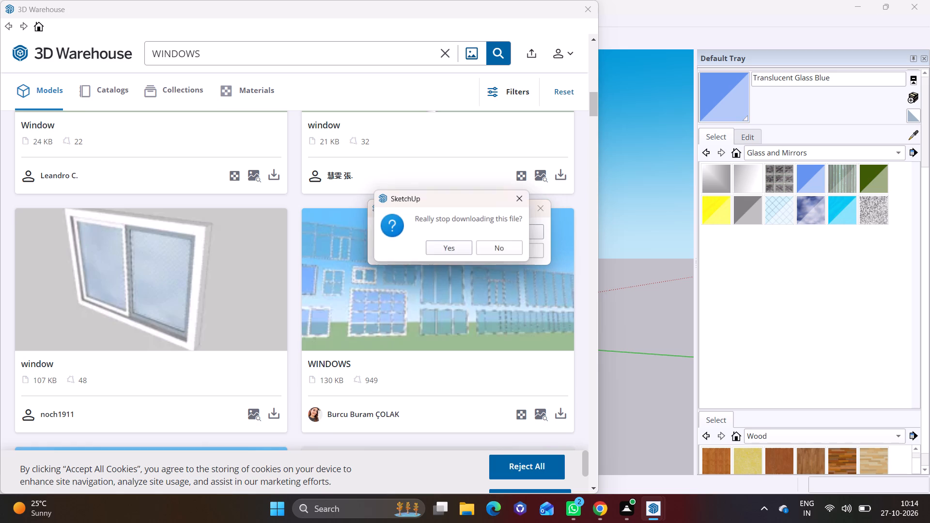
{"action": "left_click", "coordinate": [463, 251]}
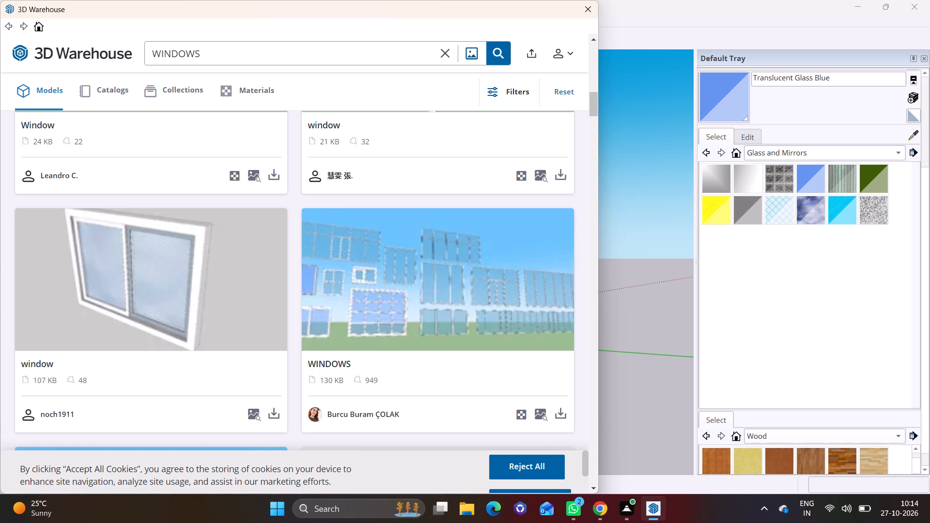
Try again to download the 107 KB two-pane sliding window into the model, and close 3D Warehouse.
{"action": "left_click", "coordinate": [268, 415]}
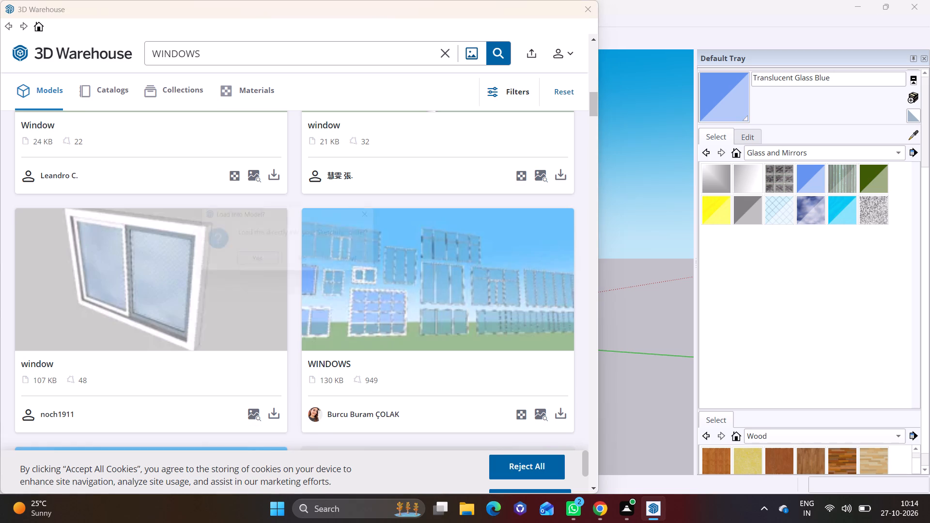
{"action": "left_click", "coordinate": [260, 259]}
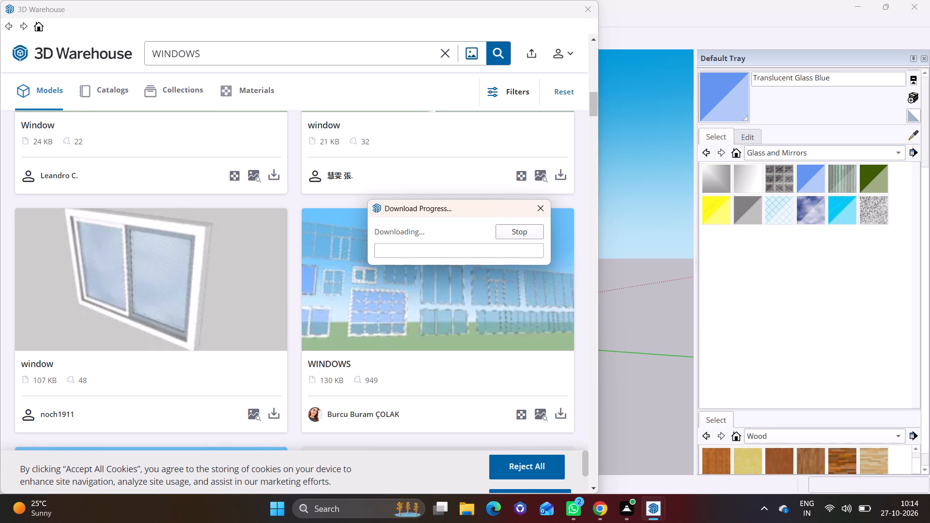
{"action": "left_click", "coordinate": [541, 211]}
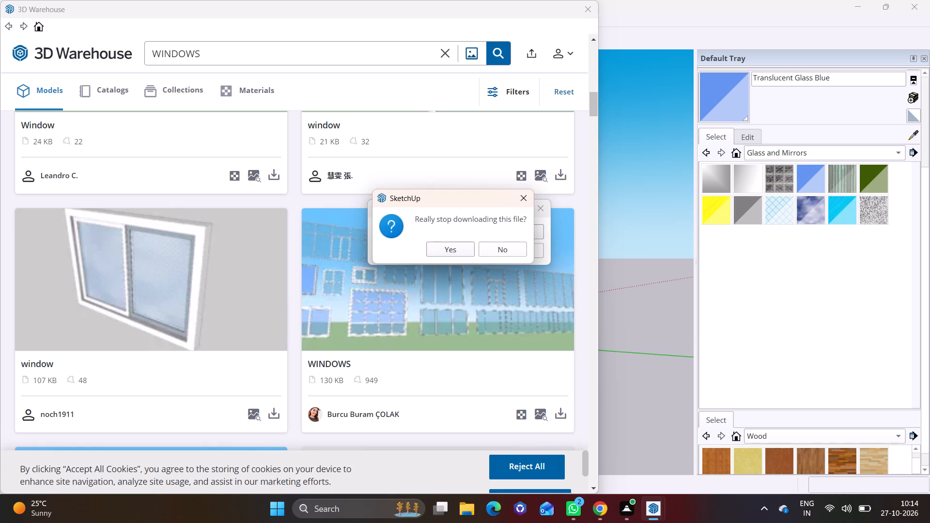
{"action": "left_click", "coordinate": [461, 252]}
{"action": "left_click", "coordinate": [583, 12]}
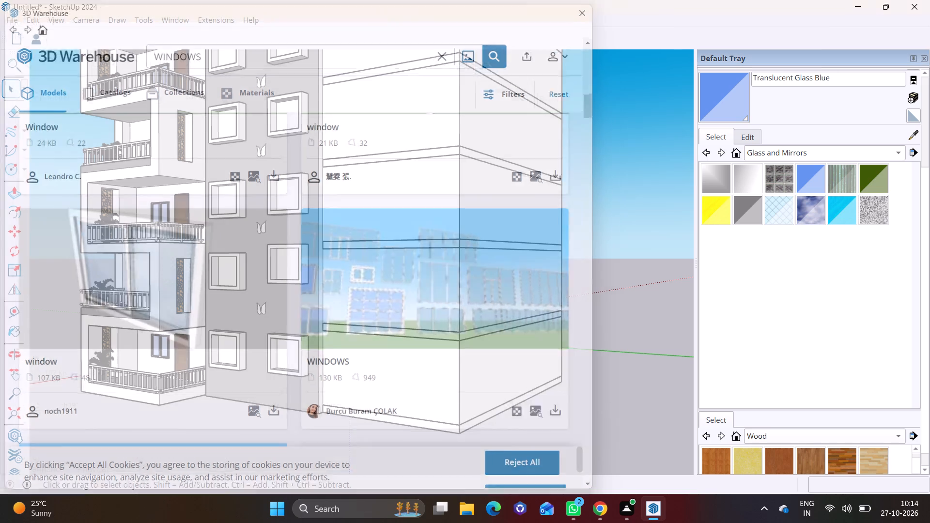
Start the Rectangle tool for drawing on the blank front wall of the extended storeys beside the grey tower.
{"action": "scroll", "coordinate": [497, 304], "scroll_direction": "down", "scroll_amount": 9}
{"action": "scroll", "coordinate": [385, 354], "scroll_direction": "up", "scroll_amount": 1}
{"action": "scroll", "coordinate": [385, 354], "scroll_direction": "down", "scroll_amount": 3}
{"action": "middle_click_drag", "start_coordinate": [384, 354], "coordinate": [285, 379], "text": "shift"}
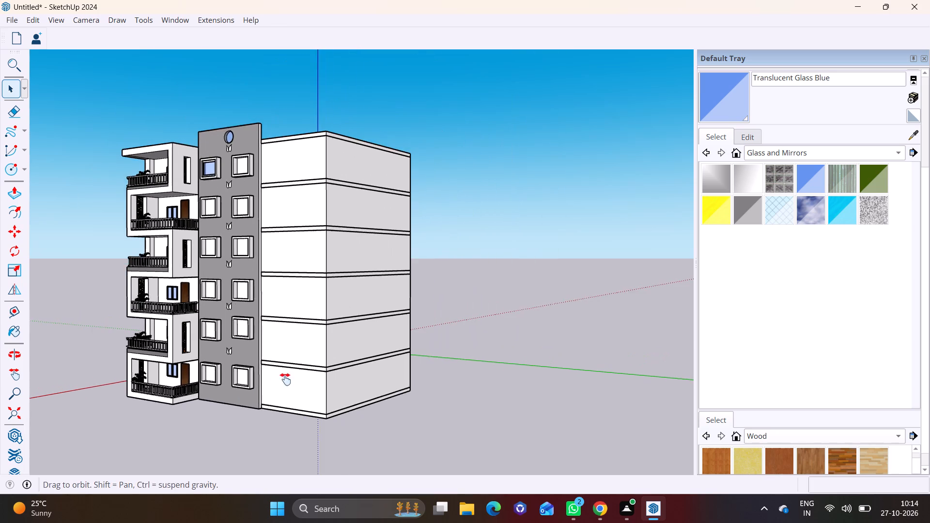
{"action": "middle_click_drag", "start_coordinate": [285, 379], "coordinate": [285, 380], "text": "shift"}
{"action": "middle_click_drag", "start_coordinate": [315, 373], "coordinate": [389, 375]}
{"action": "scroll", "coordinate": [343, 369], "scroll_direction": "up", "scroll_amount": 5}
{"action": "middle_click_drag", "start_coordinate": [331, 362], "coordinate": [329, 361], "text": "shift"}
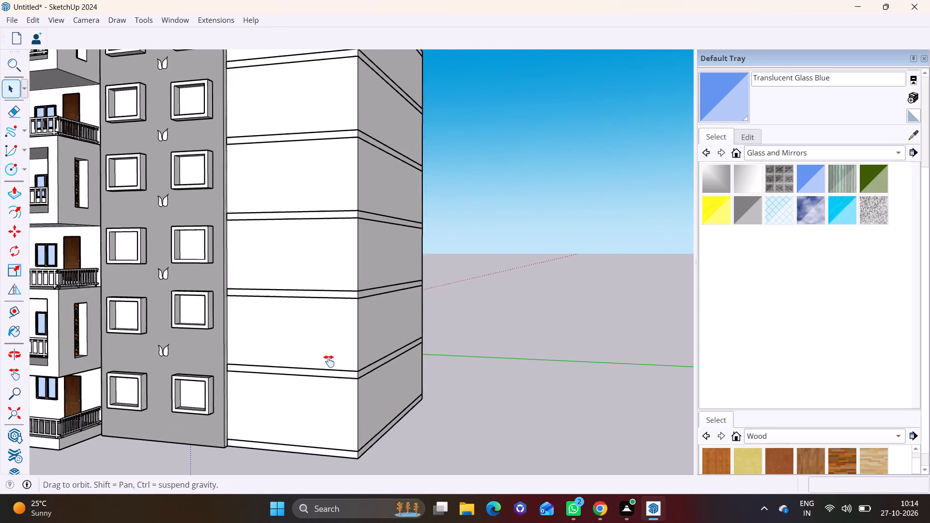
{"action": "middle_click_drag", "start_coordinate": [329, 361], "coordinate": [438, 365], "text": "shift"}
{"action": "scroll", "coordinate": [369, 315], "scroll_direction": "up", "scroll_amount": 2}
{"action": "middle_click_drag", "start_coordinate": [389, 346], "coordinate": [457, 337]}
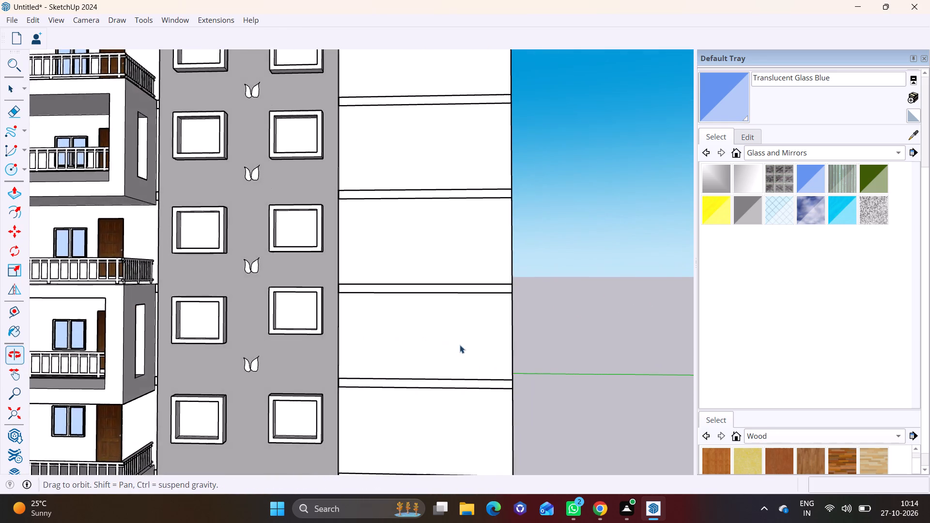
{"action": "scroll", "coordinate": [455, 371], "scroll_direction": "down", "scroll_amount": 5}
{"action": "middle_click_drag", "start_coordinate": [461, 386], "coordinate": [459, 342], "text": "shift"}
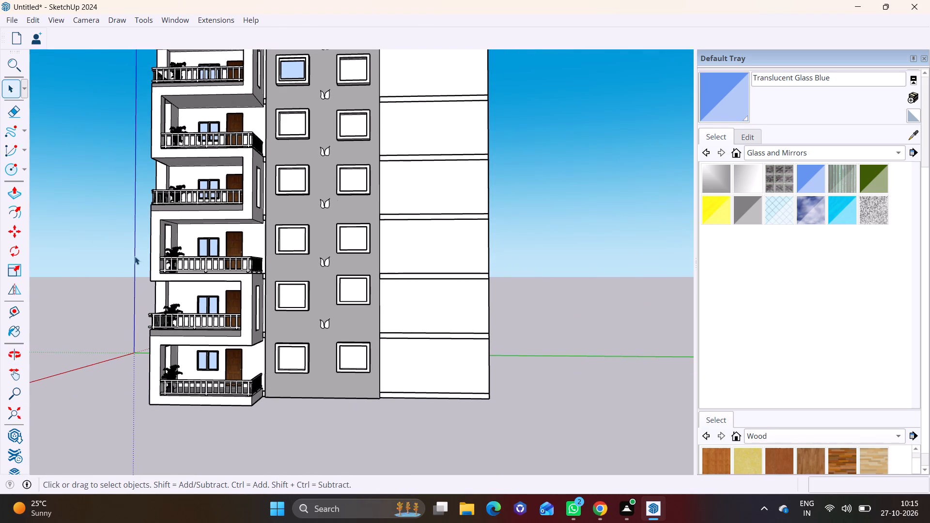
{"action": "left_click", "coordinate": [25, 168]}
{"action": "left_click", "coordinate": [32, 189]}
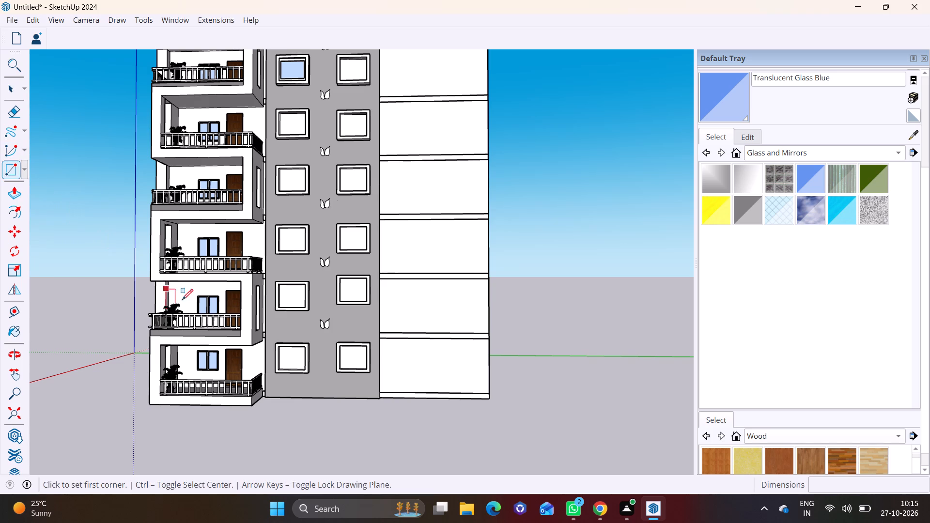
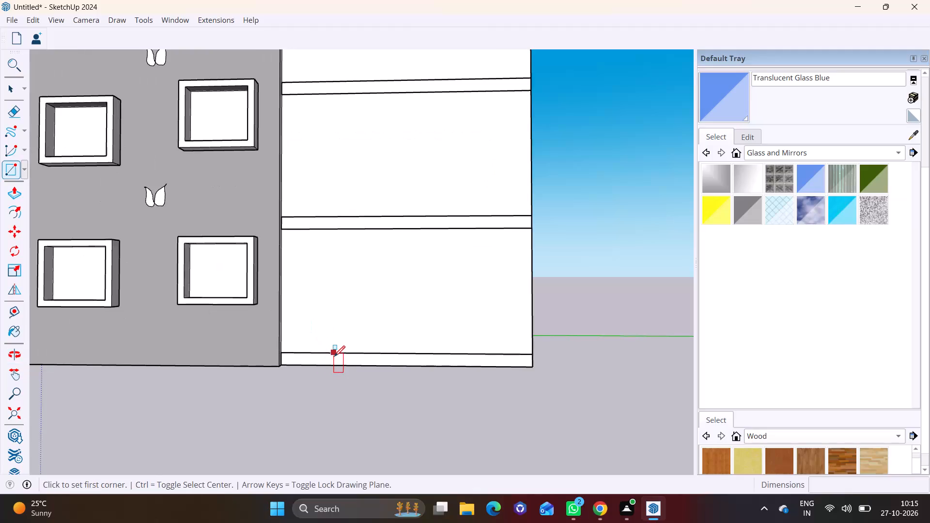
Draw a rectangle on the ground-level band of the extension's front wall, close to the grey tower.
{"action": "scroll", "coordinate": [334, 358], "scroll_direction": "up", "scroll_amount": 2}
{"action": "middle_click_drag", "start_coordinate": [324, 354], "coordinate": [242, 364]}
{"action": "scroll", "coordinate": [271, 349], "scroll_direction": "up", "scroll_amount": 6}
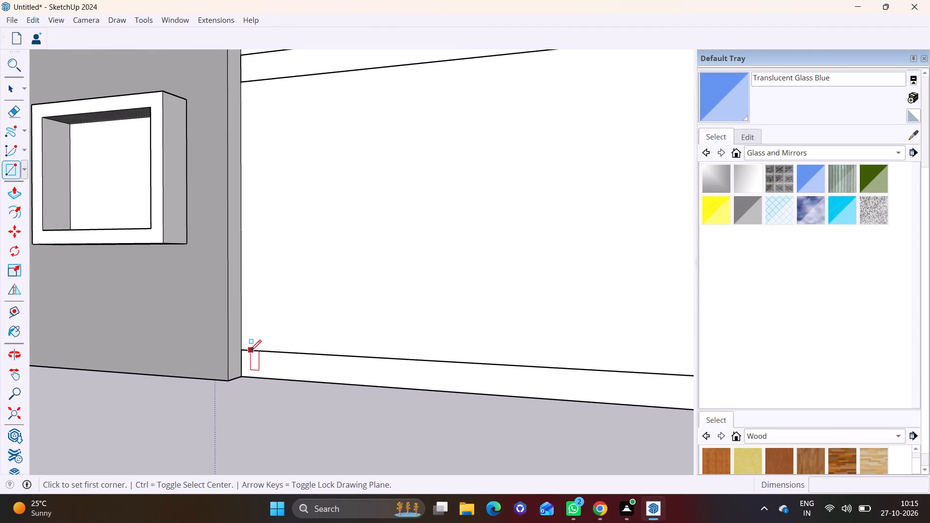
{"action": "left_click", "coordinate": [253, 352]}
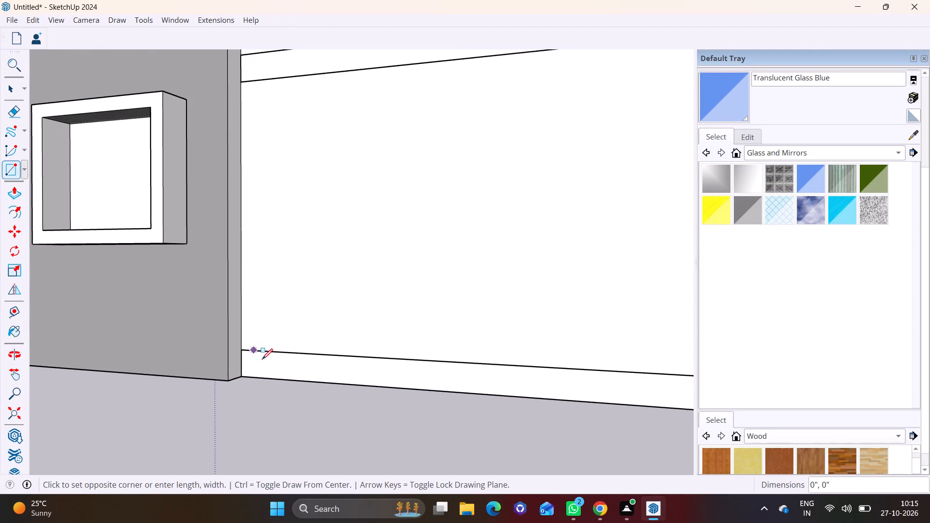
{"action": "left_click", "coordinate": [341, 383]}
Push/Pull the new rectangle on the ground-level band outwards by 11 inches.
{"action": "key", "text": "space"}
{"action": "left_click", "coordinate": [301, 374]}
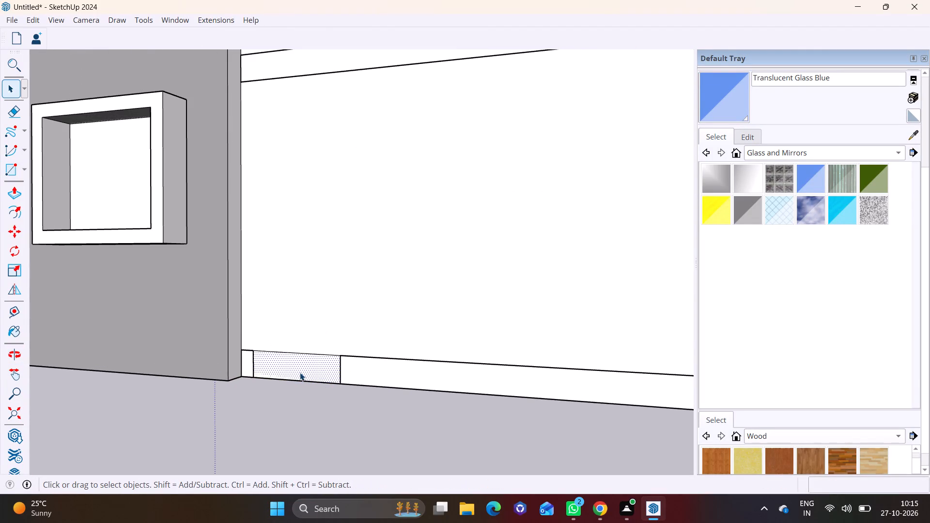
{"action": "left_click", "coordinate": [15, 194]}
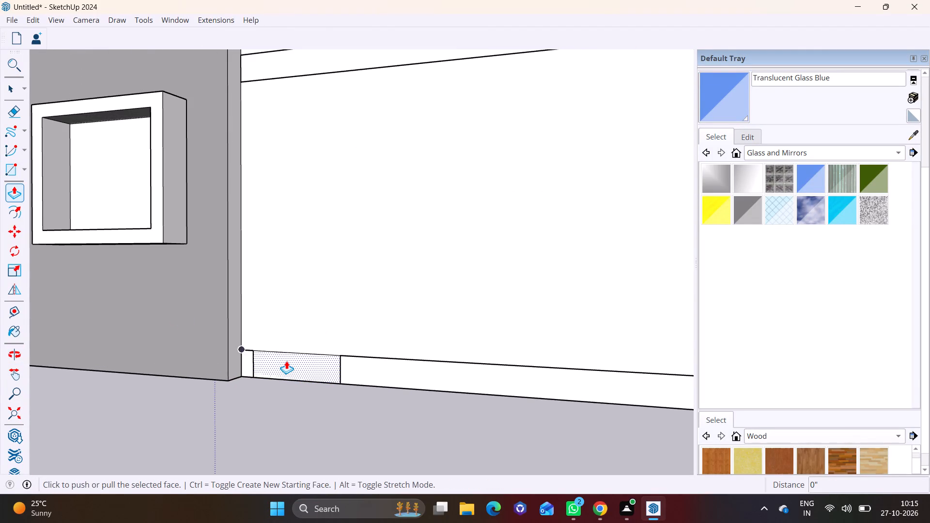
{"action": "left_click", "coordinate": [286, 361]}
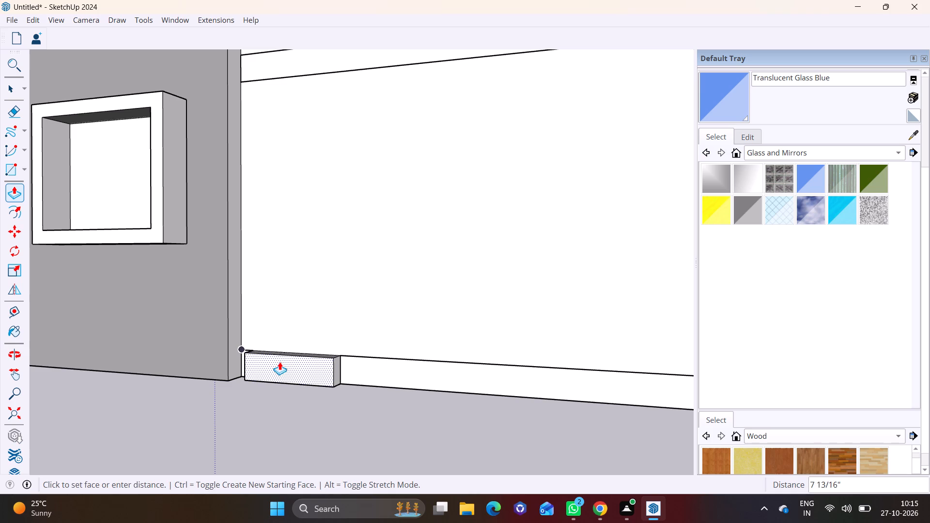
{"action": "left_click", "coordinate": [230, 321]}
Push/Pull the block's end face nearest the grey tower until it meets the tower's side.
{"action": "middle_click_drag", "start_coordinate": [279, 361], "coordinate": [382, 373]}
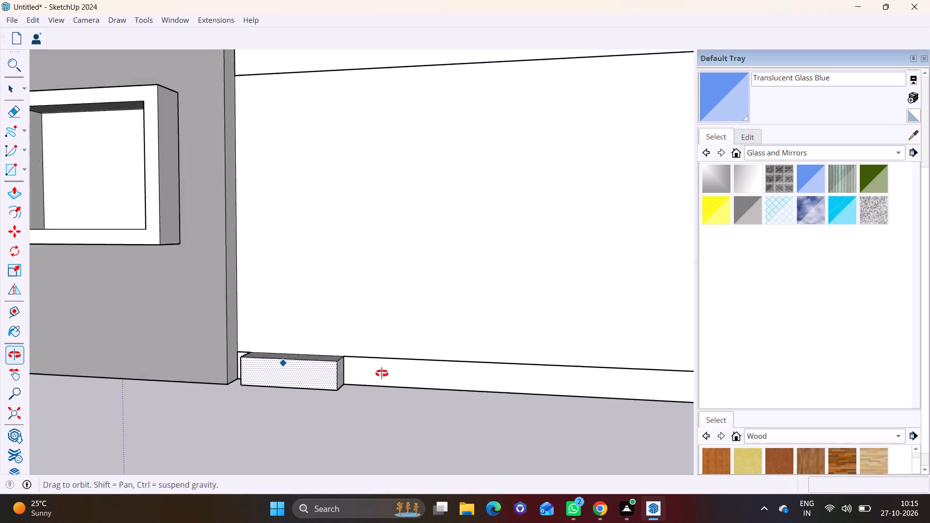
{"action": "middle_click_drag", "start_coordinate": [382, 373], "coordinate": [447, 373]}
{"action": "scroll", "coordinate": [320, 398], "scroll_direction": "up", "scroll_amount": 4}
{"action": "middle_click_drag", "start_coordinate": [261, 376], "coordinate": [341, 360]}
{"action": "scroll", "coordinate": [301, 378], "scroll_direction": "up", "scroll_amount": 2}
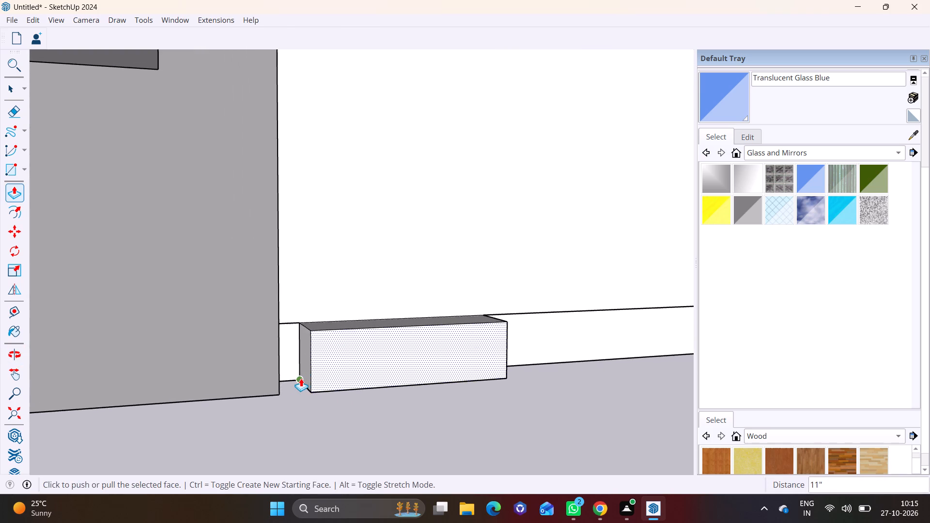
{"action": "middle_click_drag", "start_coordinate": [301, 378], "coordinate": [367, 369]}
{"action": "key", "text": "space"}
{"action": "left_click", "coordinate": [322, 365]}
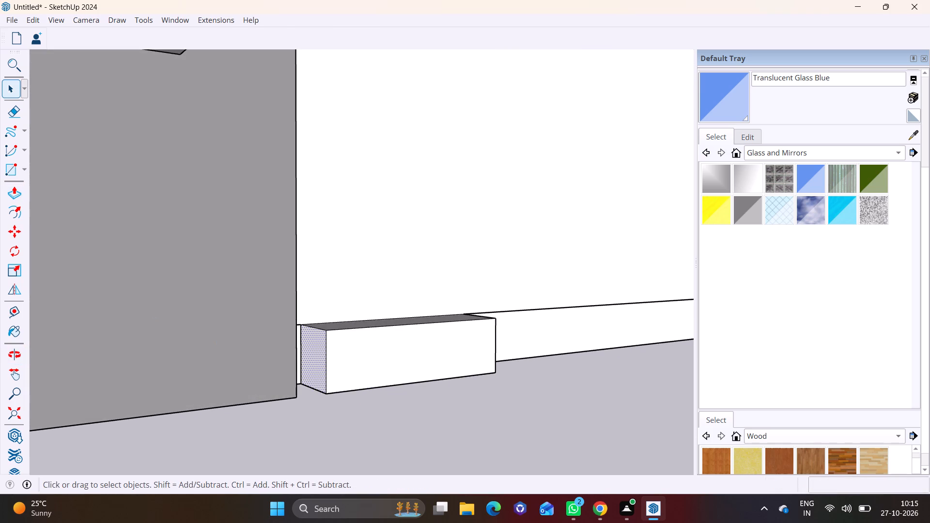
{"action": "left_click", "coordinate": [11, 193]}
{"action": "middle_click_drag", "start_coordinate": [366, 385], "coordinate": [294, 385]}
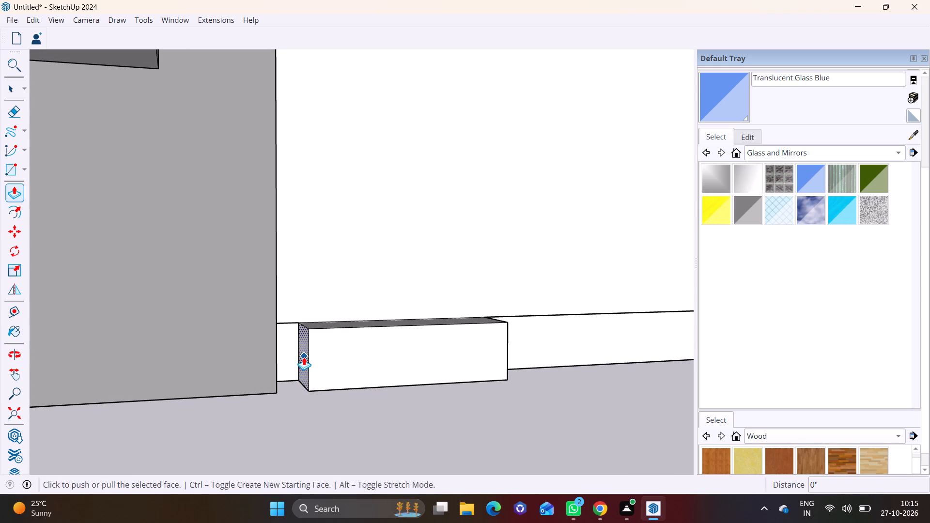
{"action": "left_click", "coordinate": [304, 357]}
{"action": "left_click", "coordinate": [279, 355]}
Push/Pull the block's other end face about 16' along the ground-level band to the extension's outer corner.
{"action": "scroll", "coordinate": [371, 394], "scroll_direction": "down", "scroll_amount": 5}
{"action": "middle_click_drag", "start_coordinate": [439, 367], "coordinate": [248, 363]}
{"action": "left_click", "coordinate": [11, 82]}
{"action": "scroll", "coordinate": [355, 318], "scroll_direction": "down", "scroll_amount": 4}
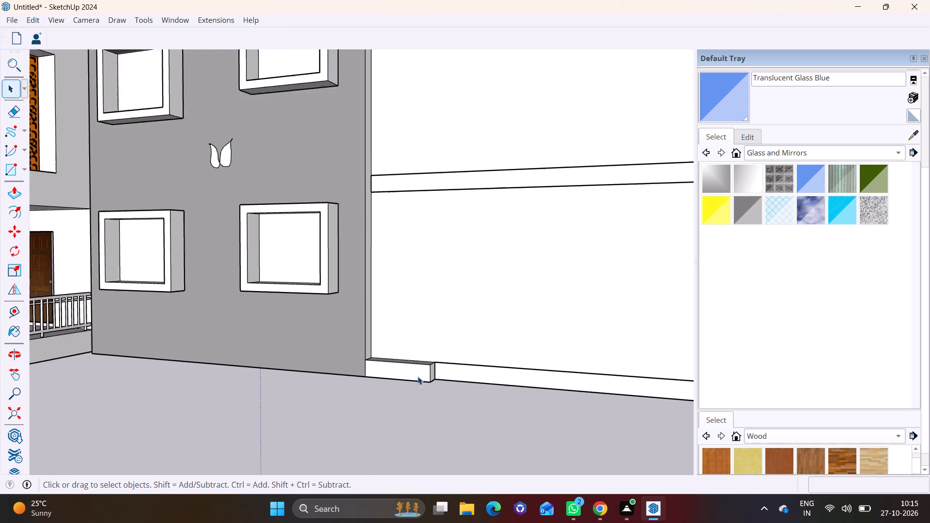
{"action": "scroll", "coordinate": [418, 376], "scroll_direction": "down", "scroll_amount": 1}
{"action": "middle_click_drag", "start_coordinate": [444, 379], "coordinate": [236, 271]}
{"action": "scroll", "coordinate": [234, 275], "scroll_direction": "up", "scroll_amount": 6}
{"action": "middle_click_drag", "start_coordinate": [235, 275], "coordinate": [224, 312]}
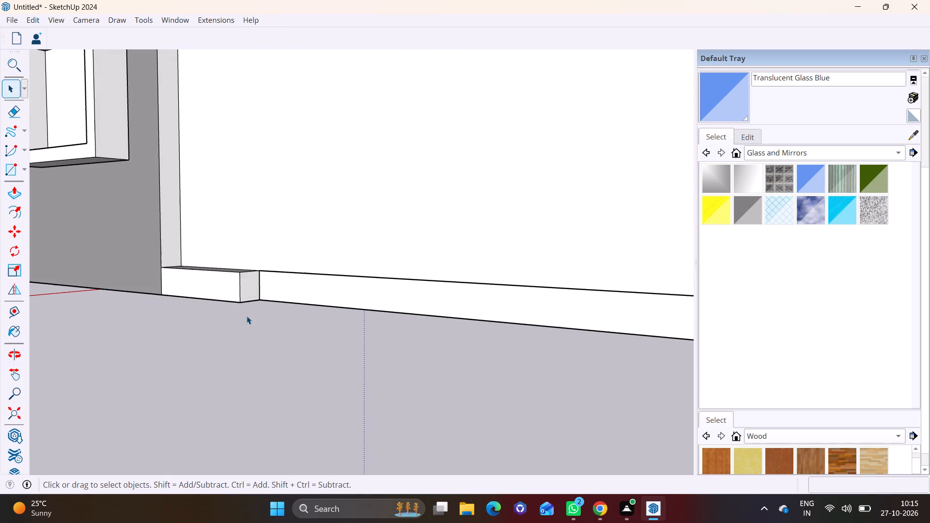
{"action": "left_click", "coordinate": [247, 286]}
{"action": "left_click", "coordinate": [17, 191]}
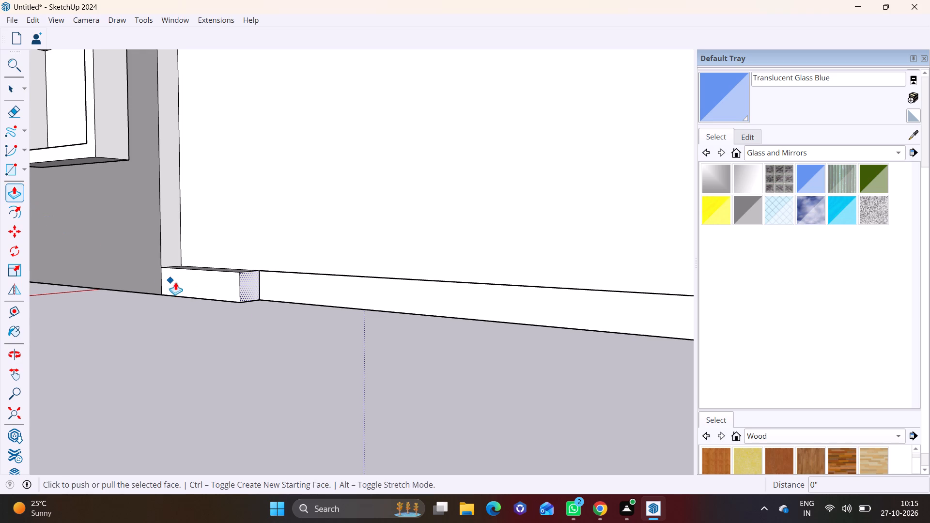
{"action": "left_click", "coordinate": [249, 290]}
{"action": "scroll", "coordinate": [345, 288], "scroll_direction": "down", "scroll_amount": 5}
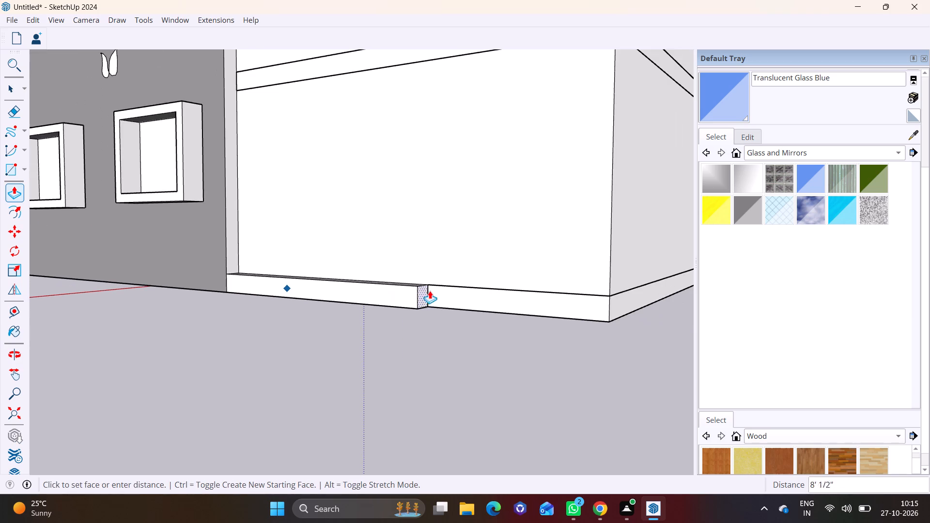
{"action": "scroll", "coordinate": [432, 291], "scroll_direction": "down", "scroll_amount": 1}
{"action": "left_click", "coordinate": [593, 275]}
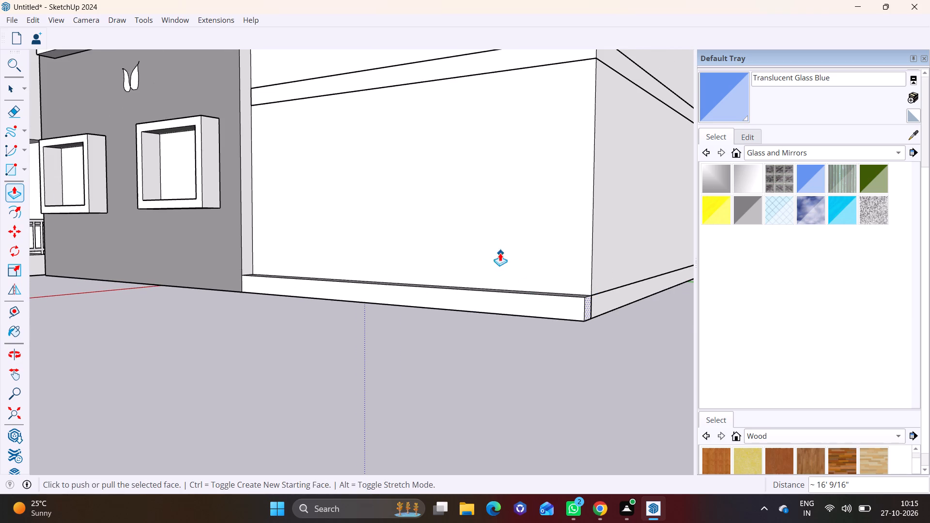
Draw an 11-inch line across the top of the base ledge near the extension's outer corner.
{"action": "middle_click_drag", "start_coordinate": [500, 253], "coordinate": [344, 287]}
{"action": "middle_click_drag", "start_coordinate": [371, 307], "coordinate": [346, 407]}
{"action": "scroll", "coordinate": [362, 414], "scroll_direction": "up", "scroll_amount": 5}
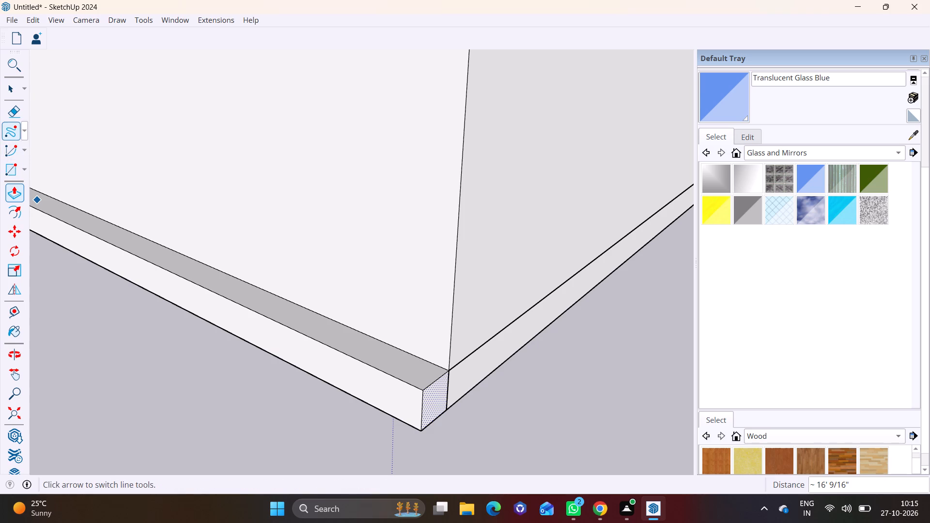
{"action": "left_click", "coordinate": [24, 126]}
{"action": "left_click", "coordinate": [31, 148]}
{"action": "scroll", "coordinate": [410, 363], "scroll_direction": "up", "scroll_amount": 1}
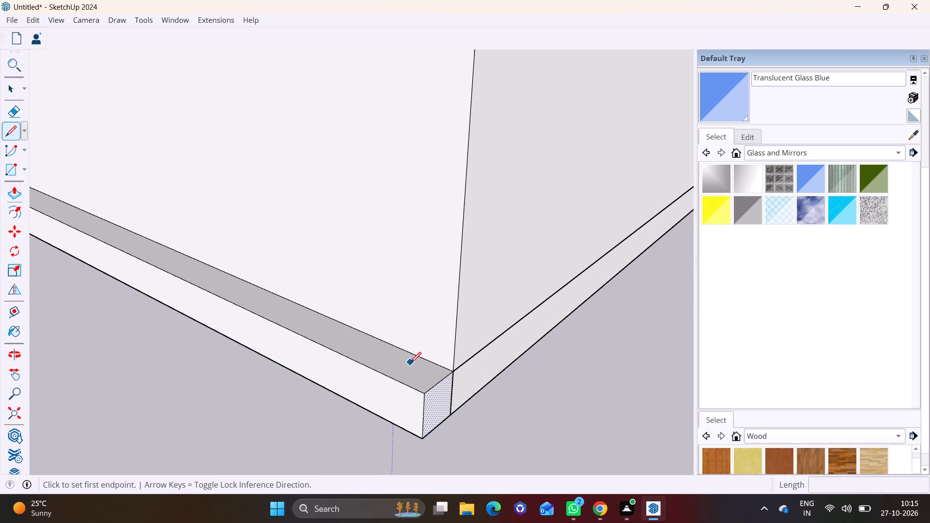
{"action": "scroll", "coordinate": [410, 363], "scroll_direction": "up", "scroll_amount": 3}
{"action": "left_click", "coordinate": [383, 380]}
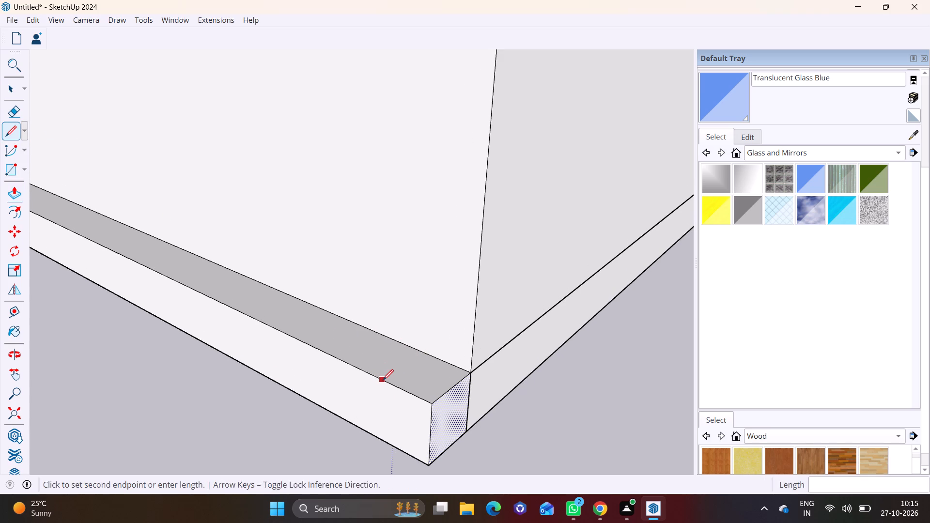
{"action": "left_click", "coordinate": [423, 346]}
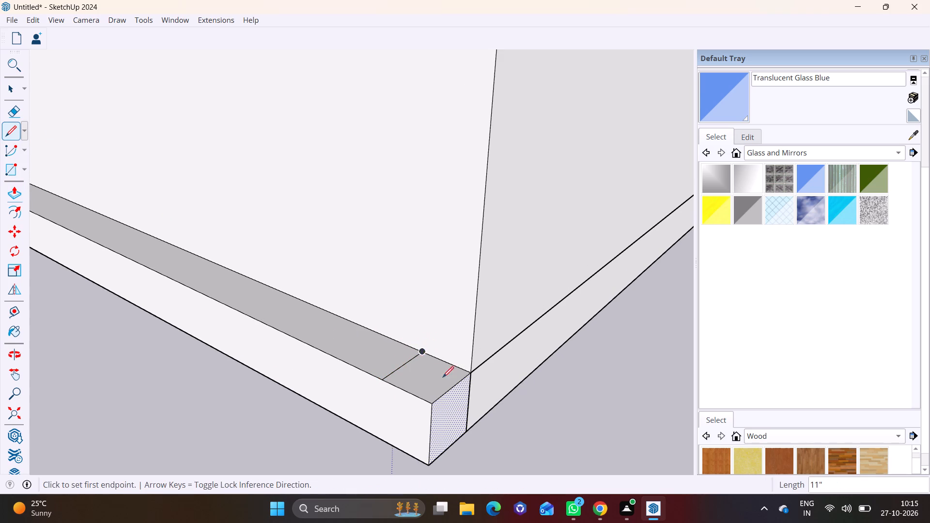
Push/Pull the ledge's corner face up 10' into a post reaching the underside of the first floor band.
{"action": "left_click", "coordinate": [15, 90]}
{"action": "left_click", "coordinate": [438, 387]}
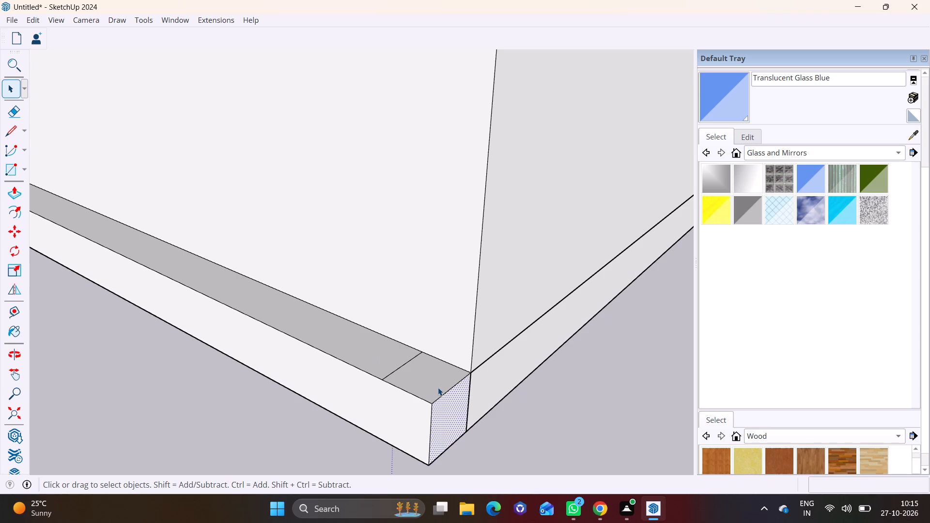
{"action": "left_click", "coordinate": [9, 188]}
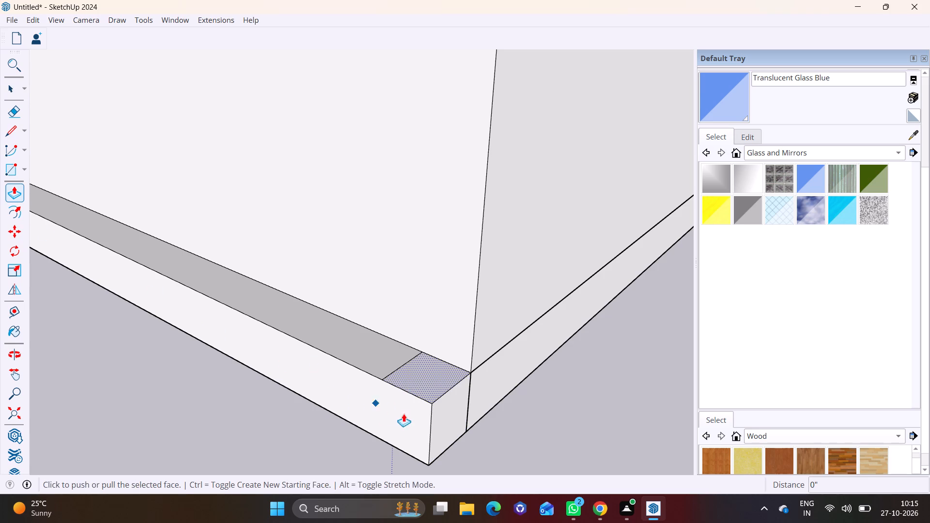
{"action": "left_click", "coordinate": [422, 385]}
{"action": "scroll", "coordinate": [392, 301], "scroll_direction": "down", "scroll_amount": 8}
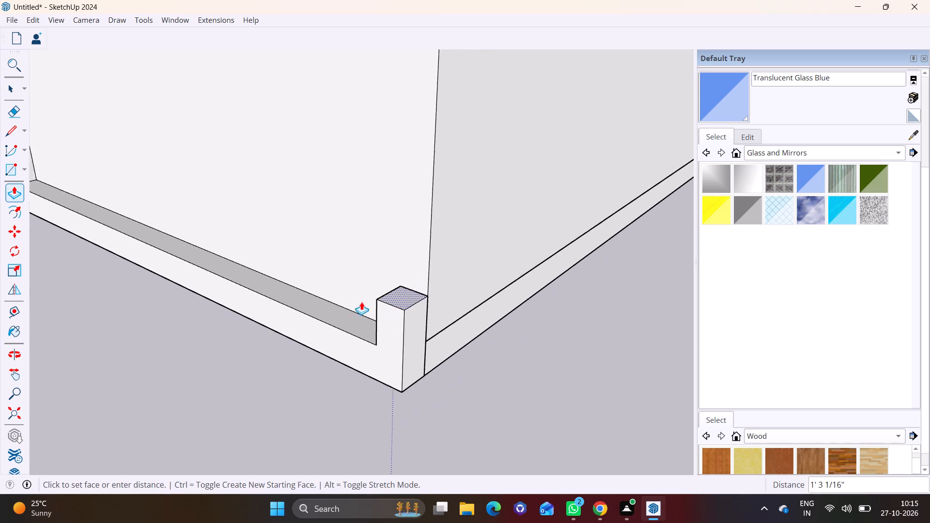
{"action": "scroll", "coordinate": [361, 302], "scroll_direction": "down", "scroll_amount": 1}
{"action": "middle_click_drag", "start_coordinate": [373, 206], "coordinate": [395, 411]}
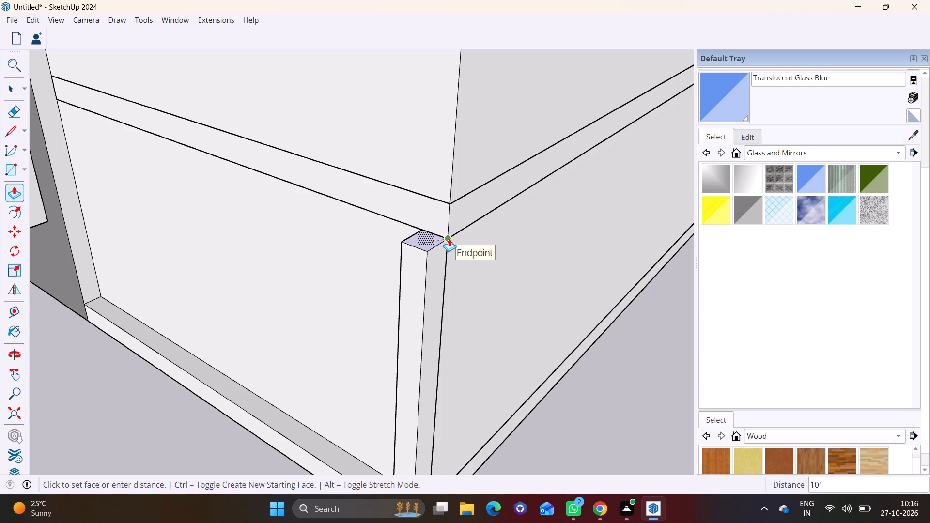
{"action": "left_click", "coordinate": [449, 238]}
Examine the base ledge and corner post together with the grey tower and balcony facade.
{"action": "middle_click_drag", "start_coordinate": [331, 283], "coordinate": [462, 252]}
{"action": "scroll", "coordinate": [341, 292], "scroll_direction": "down", "scroll_amount": 4}
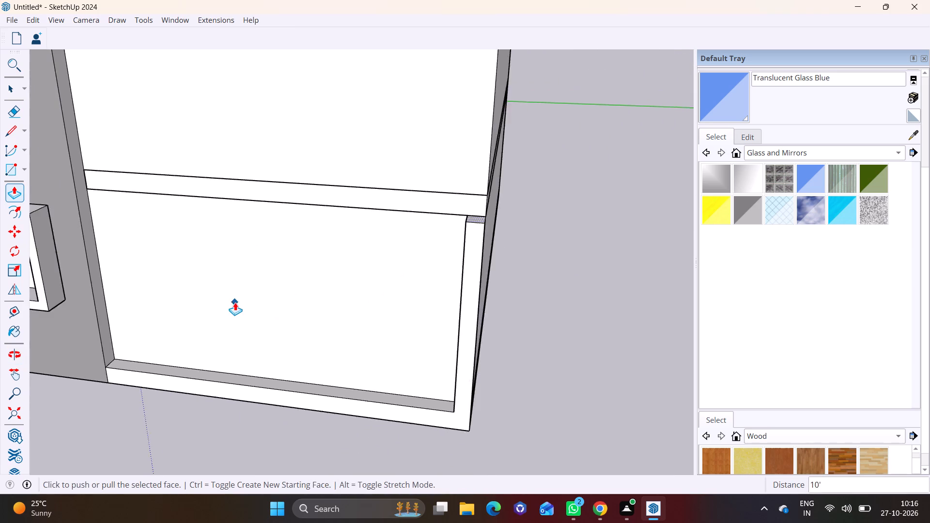
{"action": "scroll", "coordinate": [235, 302], "scroll_direction": "down", "scroll_amount": 2}
{"action": "middle_click_drag", "start_coordinate": [190, 288], "coordinate": [508, 295], "text": "shift"}
{"action": "scroll", "coordinate": [508, 295], "scroll_direction": "down", "scroll_amount": 1, "text": "shift"}
{"action": "scroll", "coordinate": [361, 285], "scroll_direction": "down", "scroll_amount": 1}
{"action": "middle_click_drag", "start_coordinate": [352, 280], "coordinate": [366, 217]}
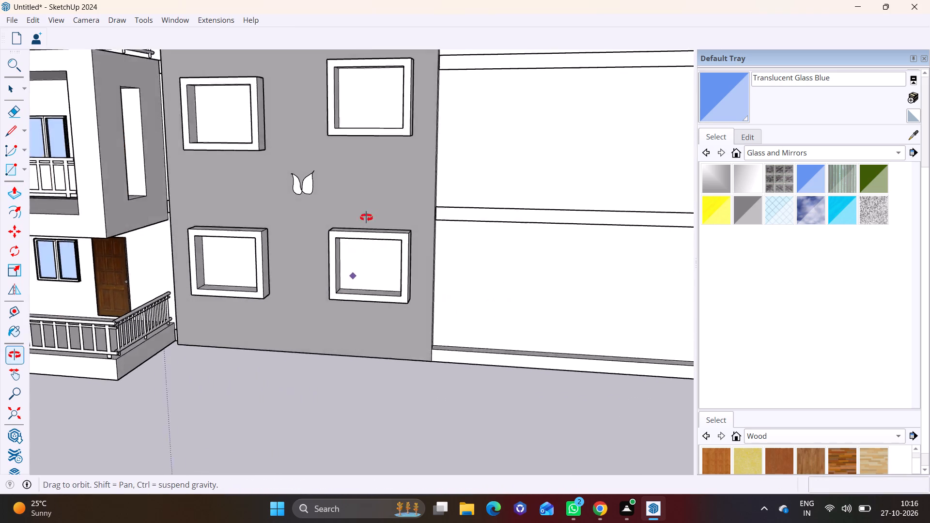
{"action": "middle_click_drag", "start_coordinate": [366, 217], "coordinate": [406, 175]}
{"action": "scroll", "coordinate": [321, 236], "scroll_direction": "down", "scroll_amount": 5}
{"action": "middle_click_drag", "start_coordinate": [311, 237], "coordinate": [368, 234], "text": "shift"}
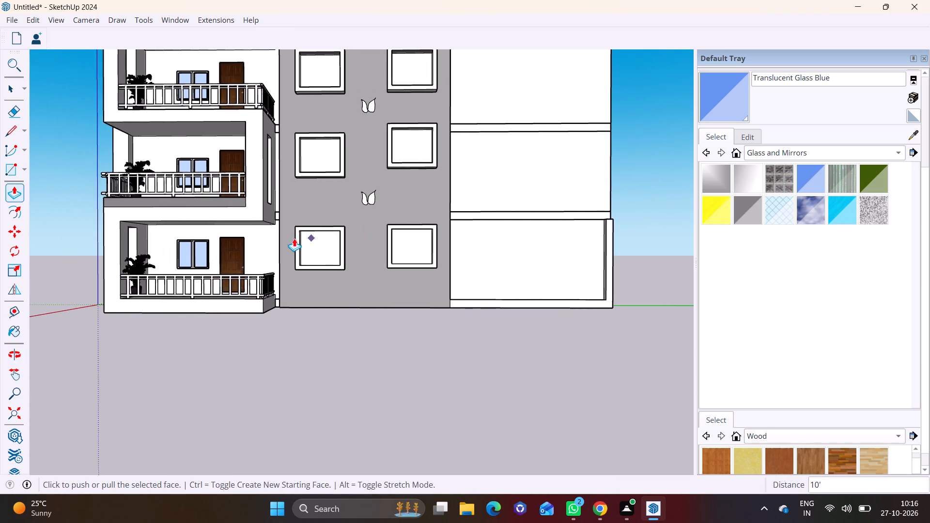
{"action": "middle_click_drag", "start_coordinate": [294, 238], "coordinate": [451, 278]}
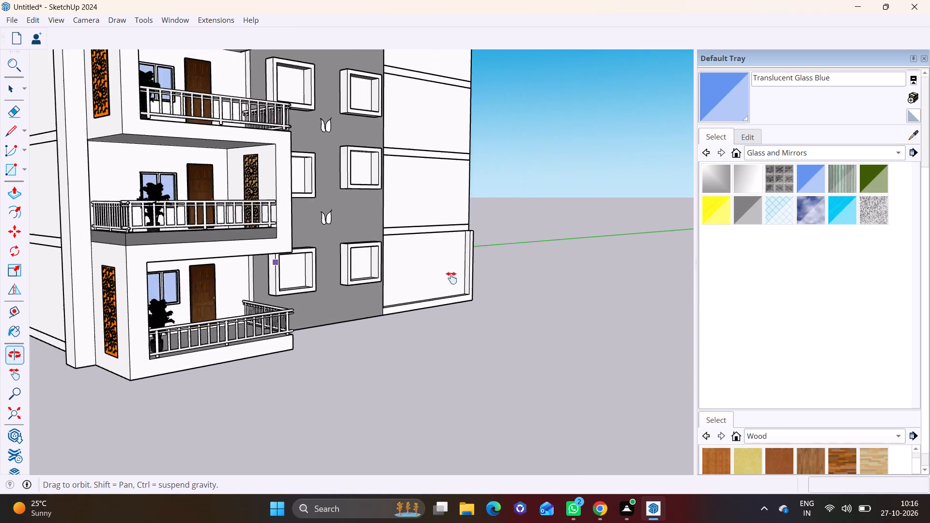
Push/Pull the top of the corner post up another 1' to the upper edge of the floor band.
{"action": "middle_click_drag", "start_coordinate": [451, 278], "coordinate": [361, 302]}
{"action": "middle_click_drag", "start_coordinate": [420, 291], "coordinate": [301, 310]}
{"action": "scroll", "coordinate": [379, 279], "scroll_direction": "up", "scroll_amount": 9}
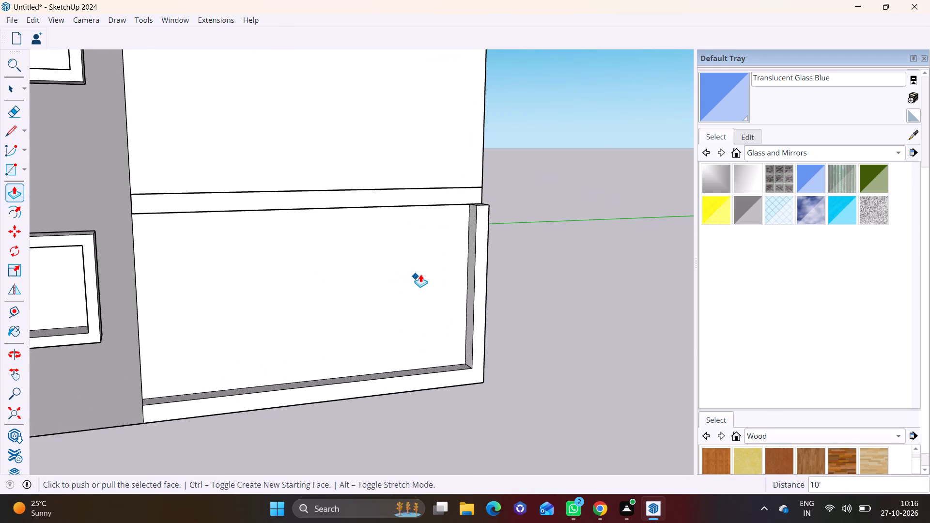
{"action": "middle_click_drag", "start_coordinate": [413, 275], "coordinate": [242, 349], "text": "shift"}
{"action": "middle_click_drag", "start_coordinate": [283, 316], "coordinate": [267, 370]}
{"action": "scroll", "coordinate": [303, 345], "scroll_direction": "up", "scroll_amount": 6}
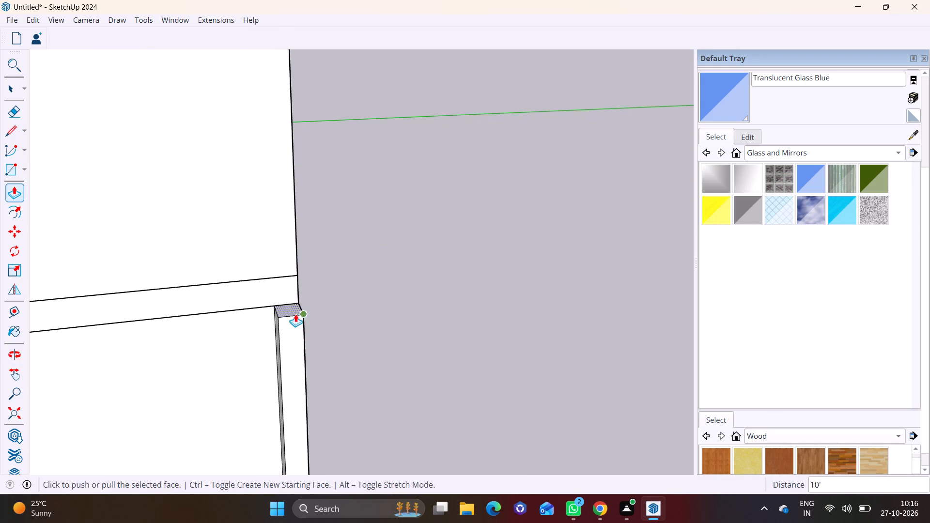
{"action": "left_click", "coordinate": [293, 310]}
{"action": "left_click", "coordinate": [254, 278]}
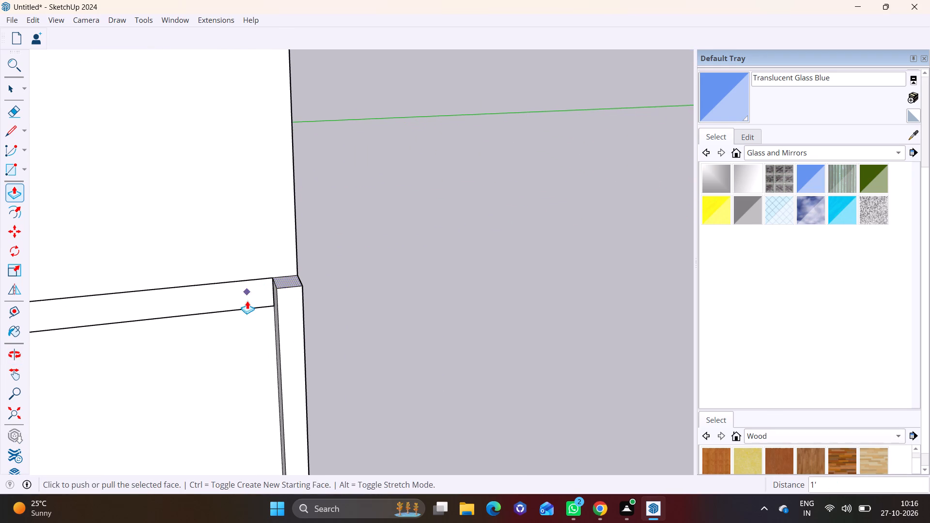
Draw an 11-inch line across the post's inner side, level with the floor band's lower edge.
{"action": "middle_click_drag", "start_coordinate": [252, 313], "coordinate": [386, 279]}
{"action": "left_click", "coordinate": [8, 131]}
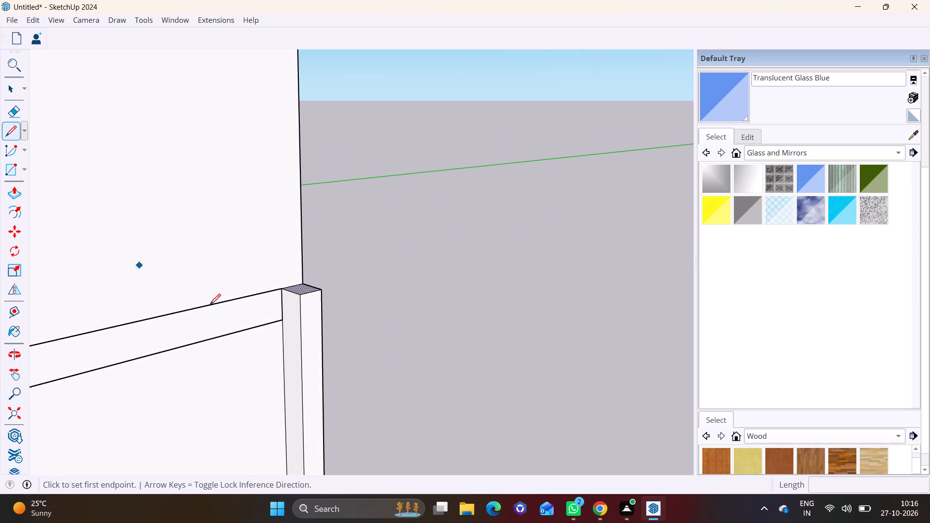
{"action": "left_click", "coordinate": [284, 319]}
{"action": "left_click", "coordinate": [305, 325]}
Push/Pull the upper inner face of the corner post about 19' 1" along the first floor band toward the grey tower.
{"action": "left_click", "coordinate": [8, 84]}
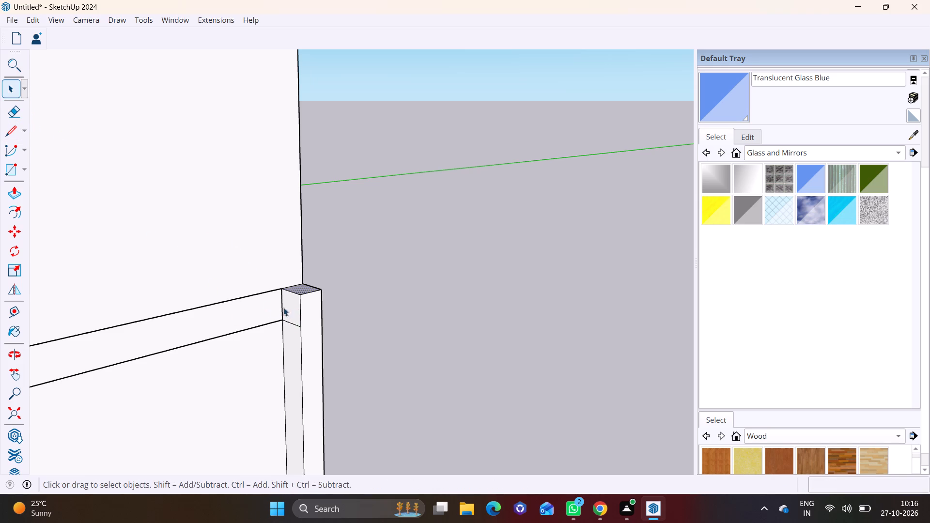
{"action": "left_click", "coordinate": [292, 309]}
{"action": "scroll", "coordinate": [236, 353], "scroll_direction": "down", "scroll_amount": 2}
{"action": "left_click", "coordinate": [11, 196]}
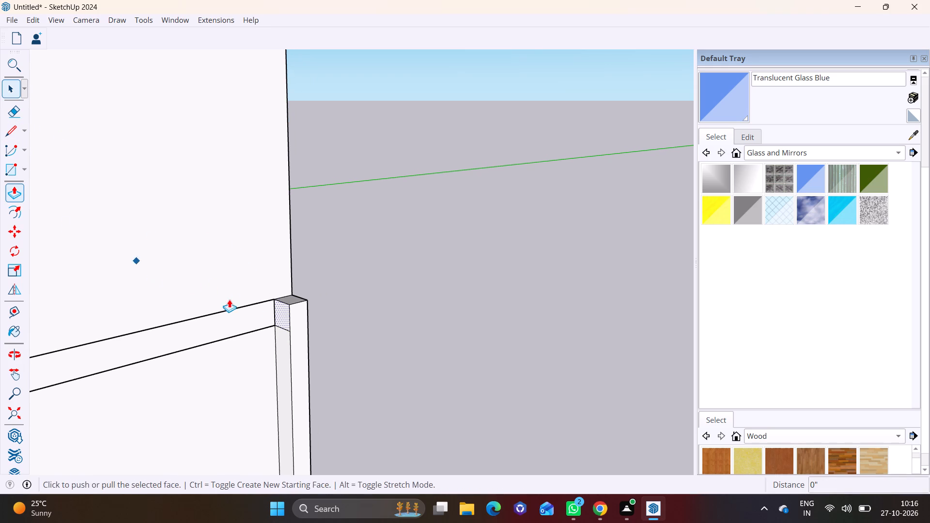
{"action": "left_click", "coordinate": [281, 317]}
{"action": "scroll", "coordinate": [133, 351], "scroll_direction": "down", "scroll_amount": 6}
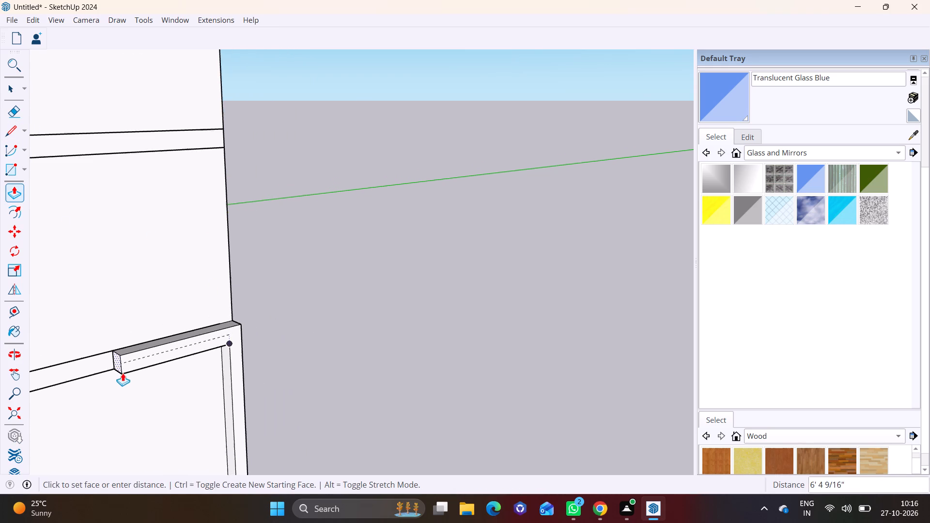
{"action": "middle_click_drag", "start_coordinate": [123, 373], "coordinate": [272, 307]}
{"action": "middle_click_drag", "start_coordinate": [164, 368], "coordinate": [39, 376]}
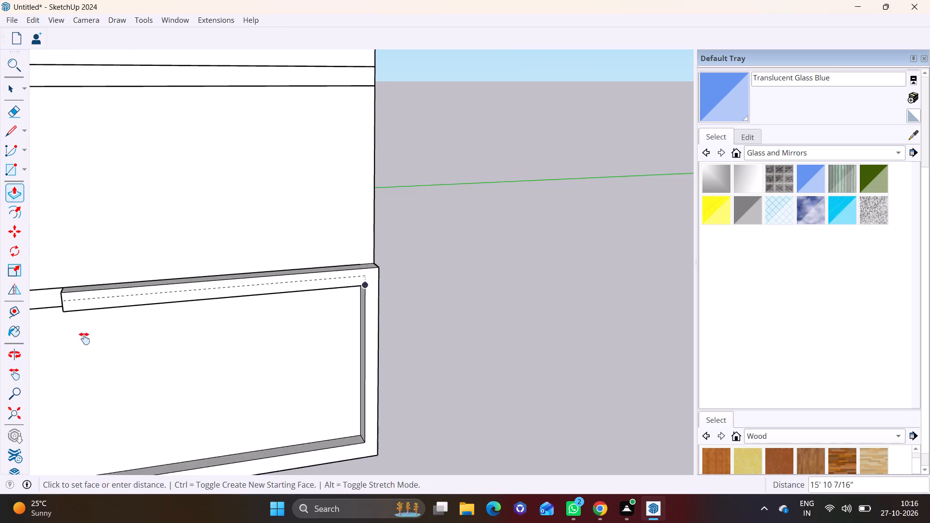
{"action": "middle_click_drag", "start_coordinate": [75, 340], "coordinate": [267, 339], "text": "shift"}
{"action": "middle_click_drag", "start_coordinate": [232, 344], "coordinate": [124, 353]}
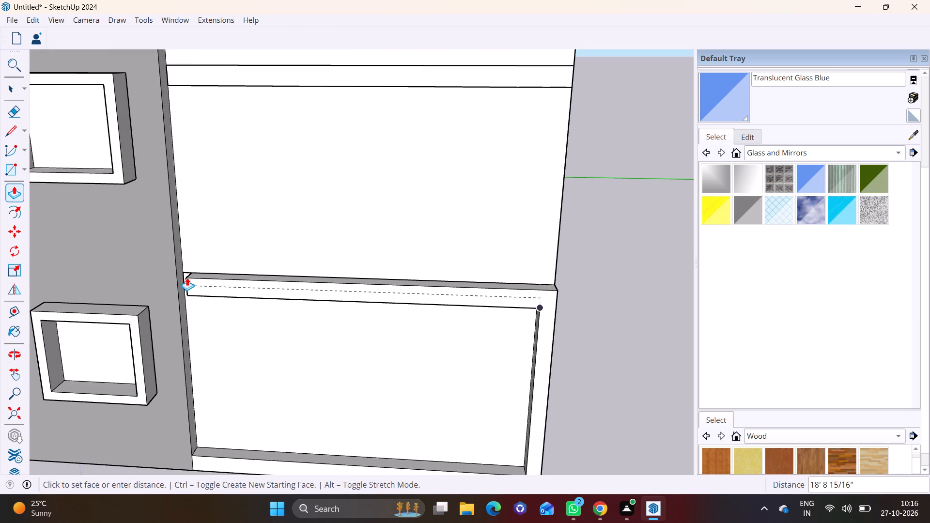
{"action": "left_click", "coordinate": [181, 277]}
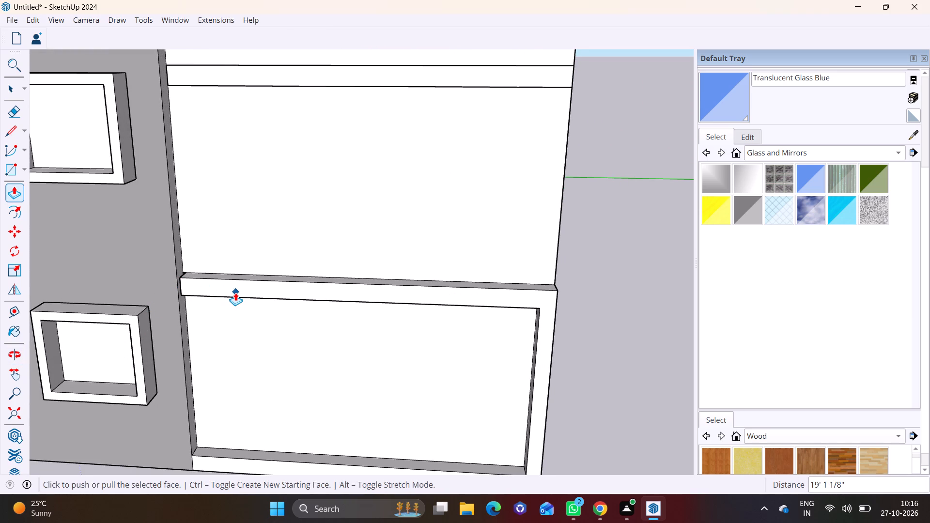
Push/Pull the first floor ledge's end face about 1 15/16" further so it meets the grey tower.
{"action": "scroll", "coordinate": [235, 292], "scroll_direction": "up", "scroll_amount": 7}
{"action": "middle_click_drag", "start_coordinate": [176, 269], "coordinate": [276, 276]}
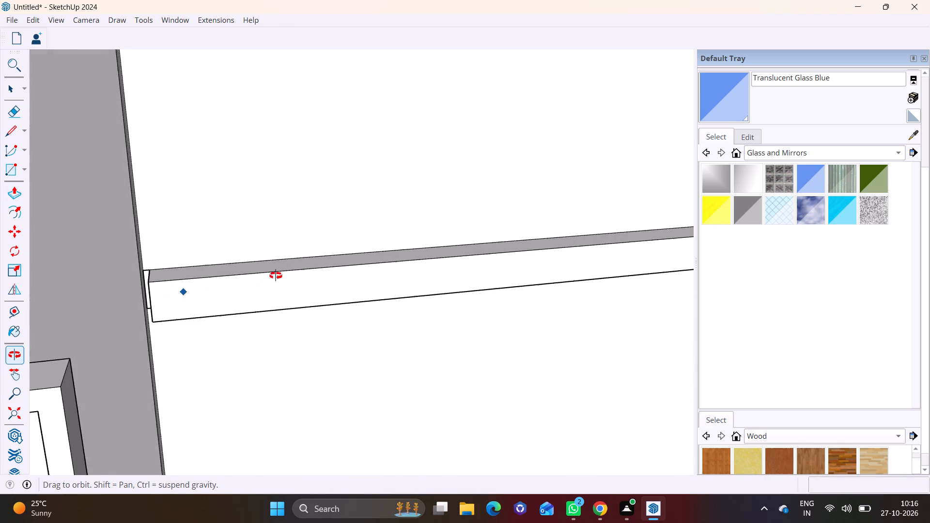
{"action": "middle_click_drag", "start_coordinate": [276, 276], "coordinate": [270, 287]}
{"action": "middle_click_drag", "start_coordinate": [139, 317], "coordinate": [142, 310]}
{"action": "scroll", "coordinate": [152, 307], "scroll_direction": "up", "scroll_amount": 11}
{"action": "middle_click_drag", "start_coordinate": [174, 326], "coordinate": [195, 311]}
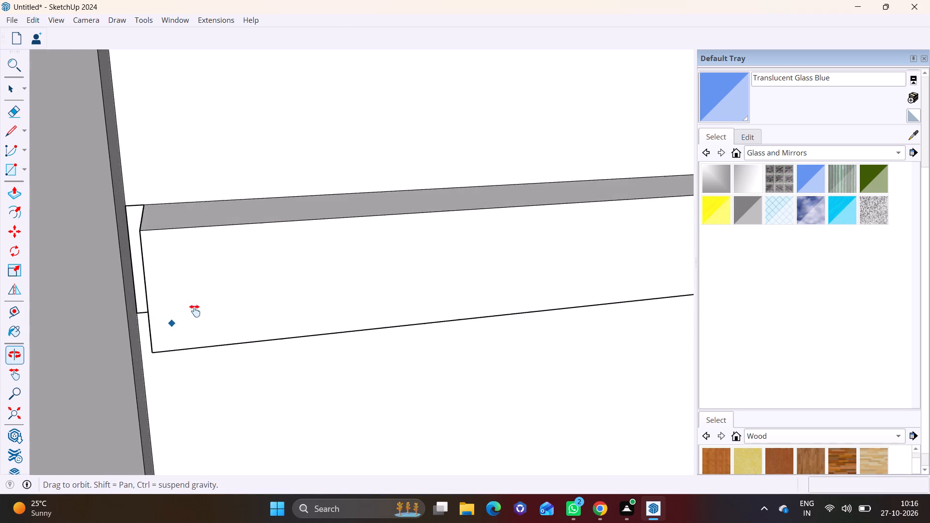
{"action": "middle_click_drag", "start_coordinate": [195, 311], "coordinate": [277, 290]}
{"action": "scroll", "coordinate": [248, 296], "scroll_direction": "up", "scroll_amount": 3}
{"action": "left_click", "coordinate": [252, 270]}
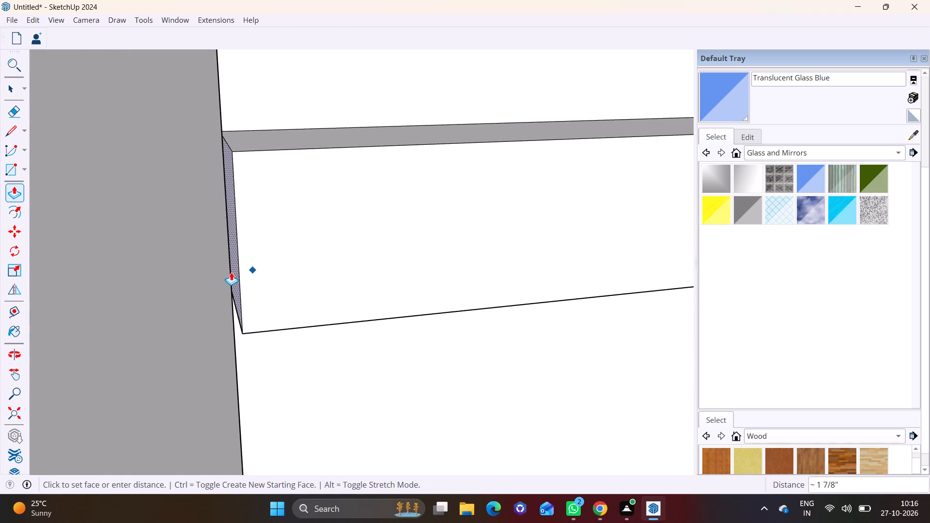
{"action": "left_click", "coordinate": [225, 273]}
Draw a line across the top of the first floor ledge near the grey tower, marking off a post footprint.
{"action": "scroll", "coordinate": [286, 298], "scroll_direction": "down", "scroll_amount": 8}
{"action": "middle_click_drag", "start_coordinate": [337, 313], "coordinate": [161, 336]}
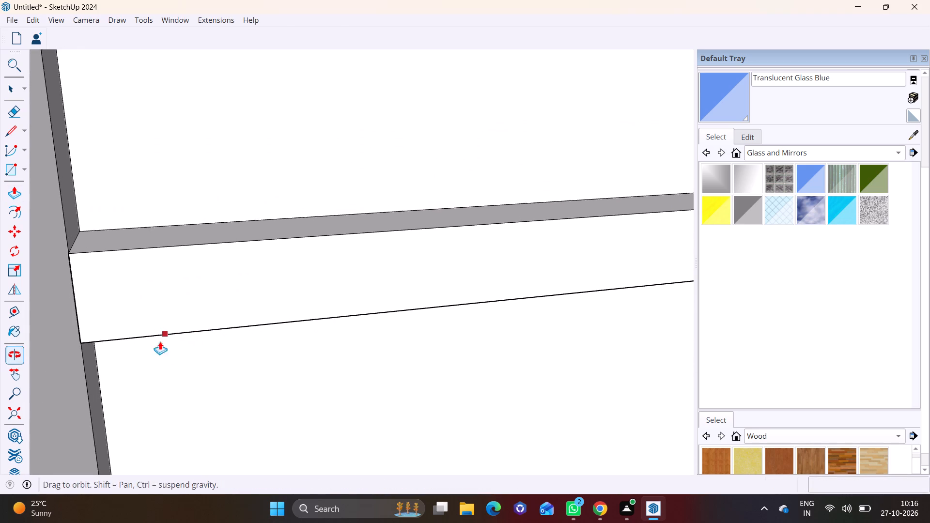
{"action": "middle_click_drag", "start_coordinate": [233, 346], "coordinate": [171, 310]}
{"action": "scroll", "coordinate": [231, 345], "scroll_direction": "up", "scroll_amount": 1}
{"action": "middle_click_drag", "start_coordinate": [157, 260], "coordinate": [155, 368]}
{"action": "scroll", "coordinate": [125, 232], "scroll_direction": "up", "scroll_amount": 4}
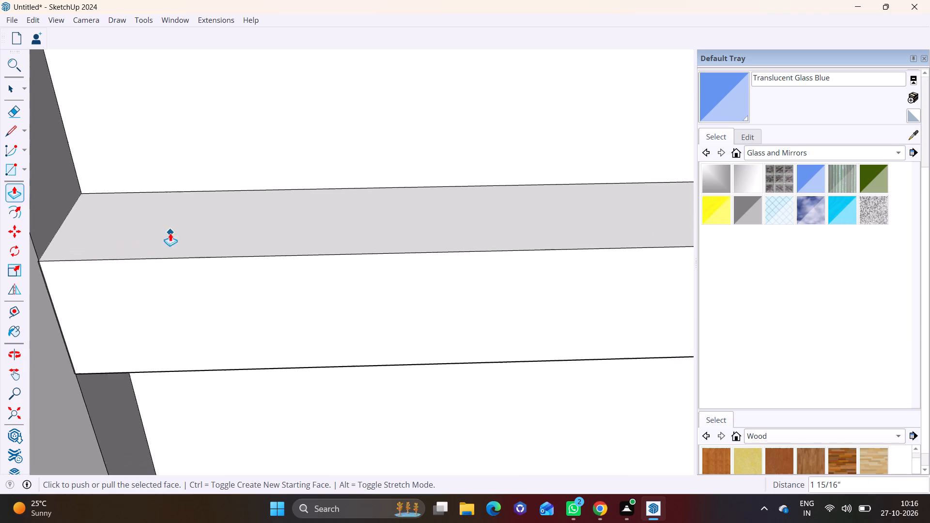
{"action": "middle_click_drag", "start_coordinate": [170, 233], "coordinate": [301, 282], "text": "shift"}
{"action": "left_click", "coordinate": [12, 133]}
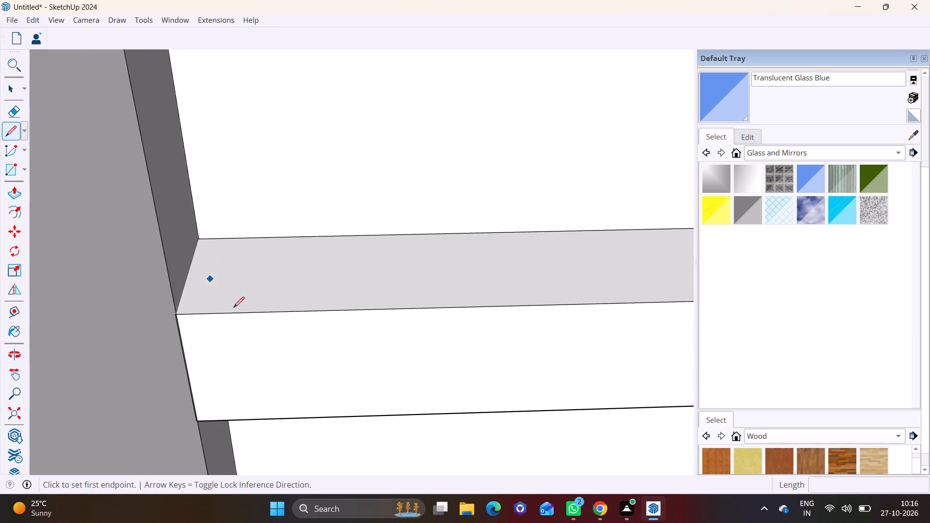
{"action": "left_click", "coordinate": [243, 311]}
{"action": "left_click", "coordinate": [263, 237]}
{"action": "key", "text": "ctrl+z"}
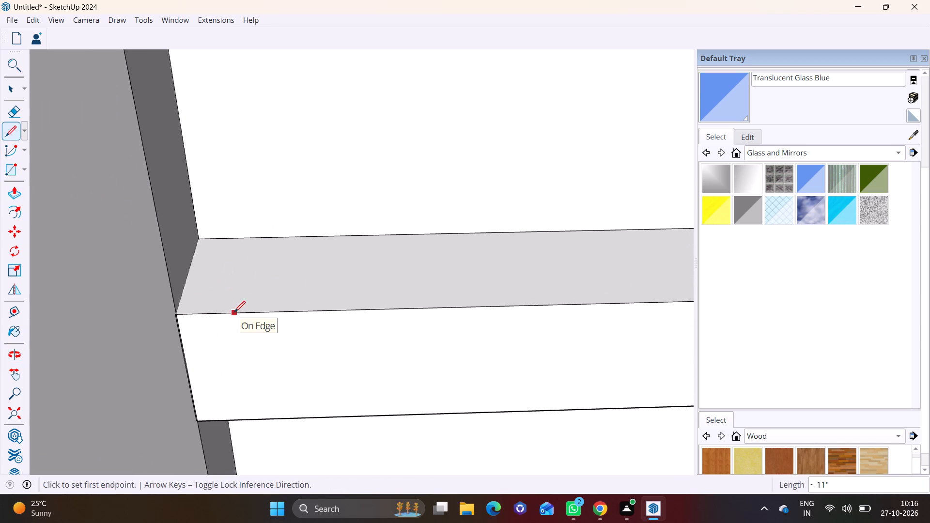
{"action": "left_click", "coordinate": [234, 312]}
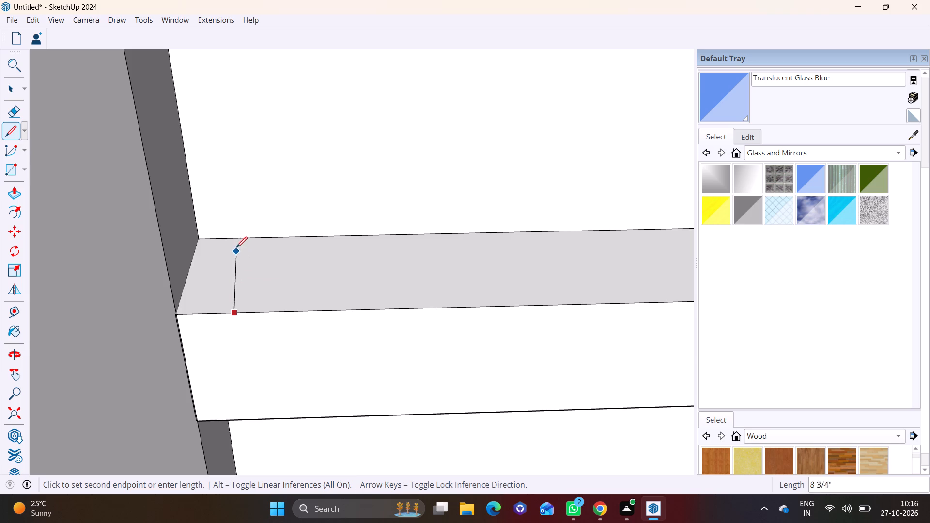
{"action": "left_click", "coordinate": [253, 239]}
Push/Pull the marked face beside the tower up 11' into a post reaching the second floor band's upper edge.
{"action": "key", "text": "space"}
{"action": "left_click", "coordinate": [227, 263]}
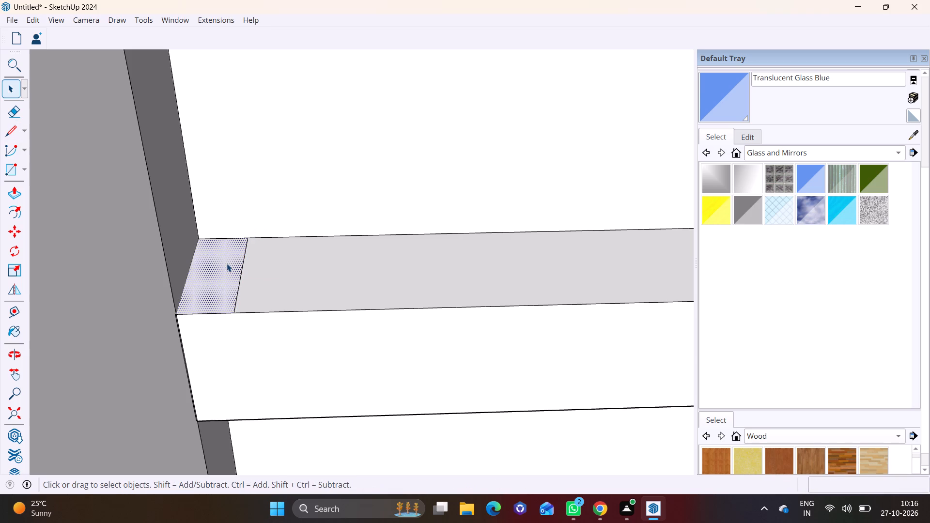
{"action": "left_click", "coordinate": [13, 188]}
{"action": "left_click", "coordinate": [229, 272]}
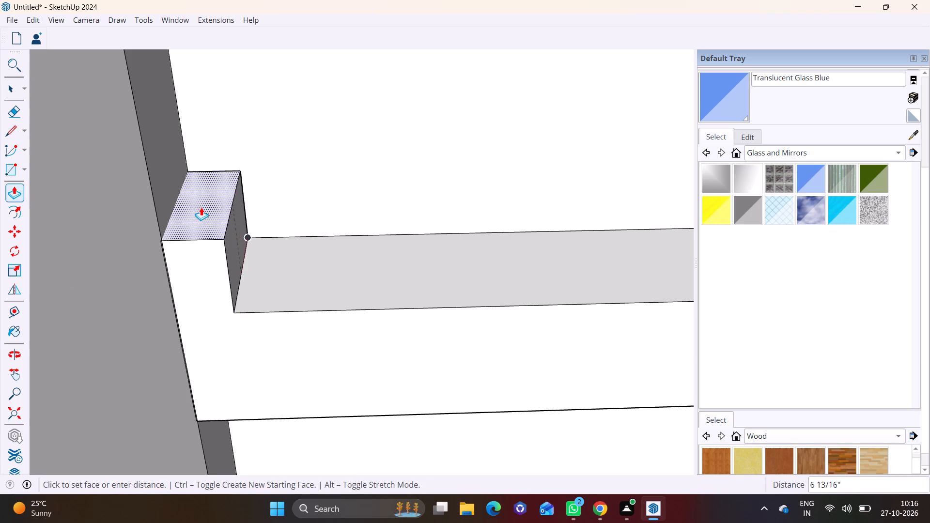
{"action": "scroll", "coordinate": [201, 207], "scroll_direction": "down", "scroll_amount": 13}
{"action": "middle_click_drag", "start_coordinate": [294, 161], "coordinate": [174, 497], "text": "shift"}
{"action": "scroll", "coordinate": [154, 412], "scroll_direction": "down", "scroll_amount": 3}
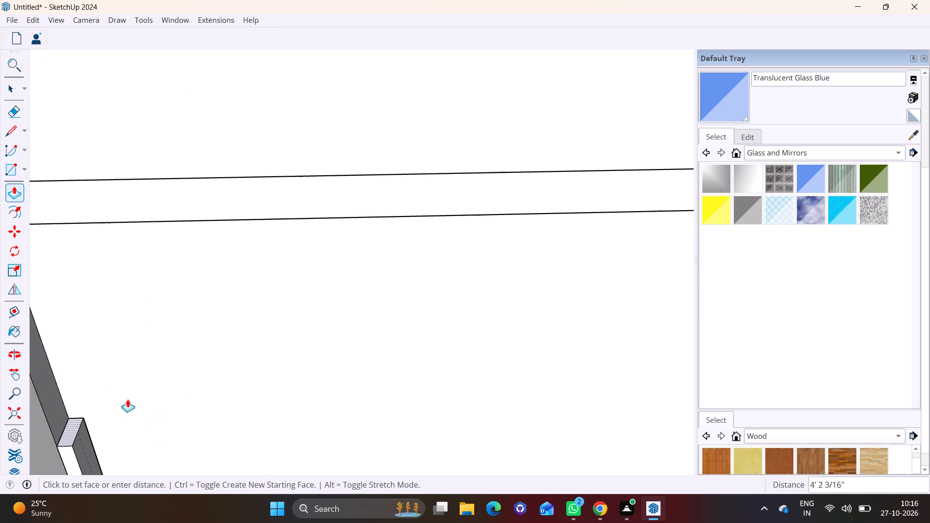
{"action": "middle_click_drag", "start_coordinate": [92, 268], "coordinate": [244, 264]}
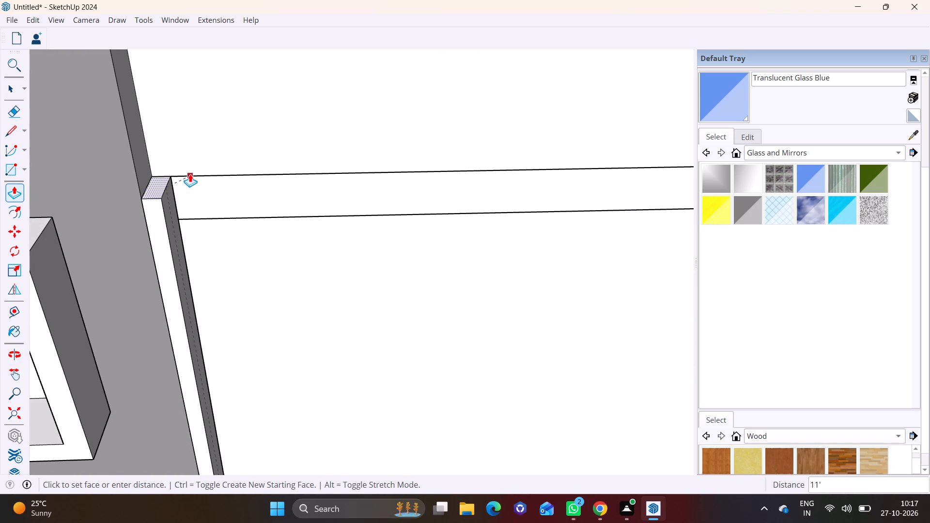
{"action": "left_click", "coordinate": [189, 174]}
Draw an 11-inch line across the tower-side post's inner side, level with the second floor band's lower edge.
{"action": "left_click", "coordinate": [8, 131]}
{"action": "middle_click_drag", "start_coordinate": [171, 229], "coordinate": [123, 224]}
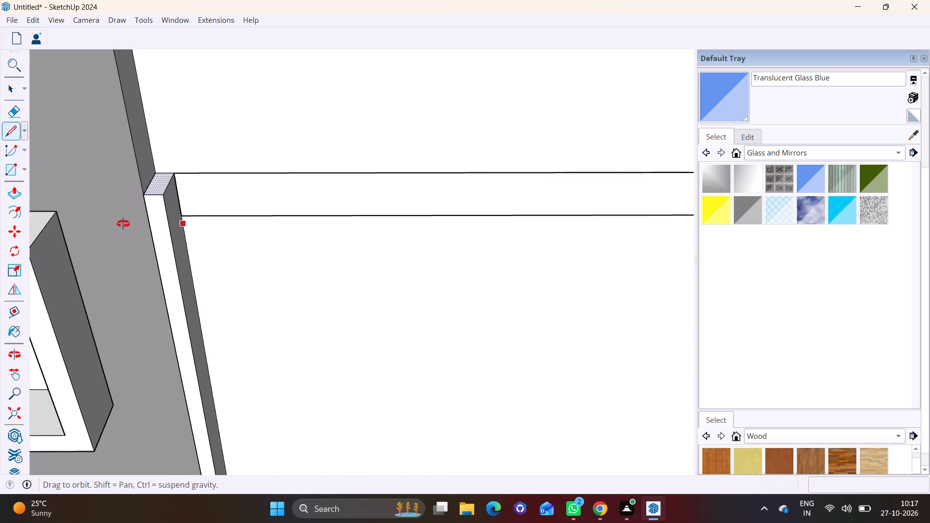
{"action": "middle_click_drag", "start_coordinate": [123, 224], "coordinate": [94, 228]}
{"action": "scroll", "coordinate": [182, 203], "scroll_direction": "up", "scroll_amount": 7}
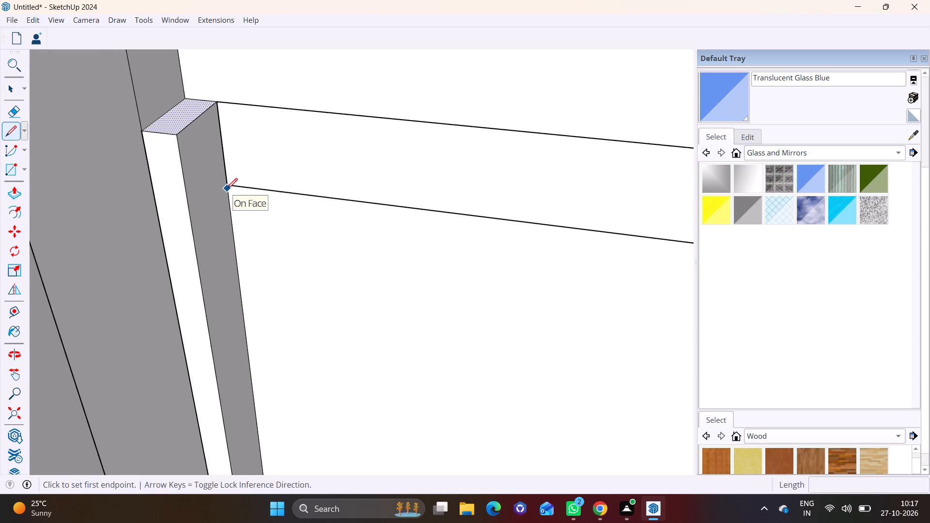
{"action": "left_click", "coordinate": [227, 188]}
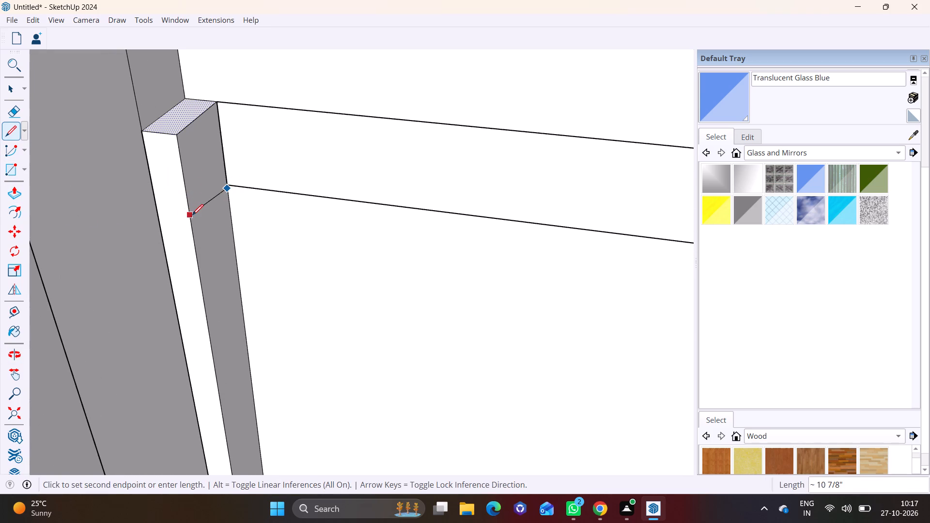
{"action": "left_click", "coordinate": [188, 223]}
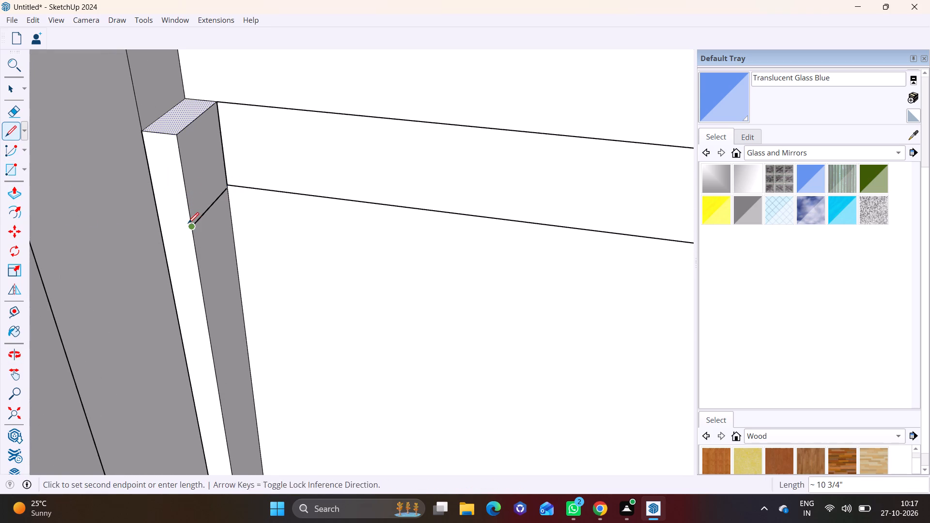
{"action": "scroll", "coordinate": [223, 200], "scroll_direction": "up", "scroll_amount": 15}
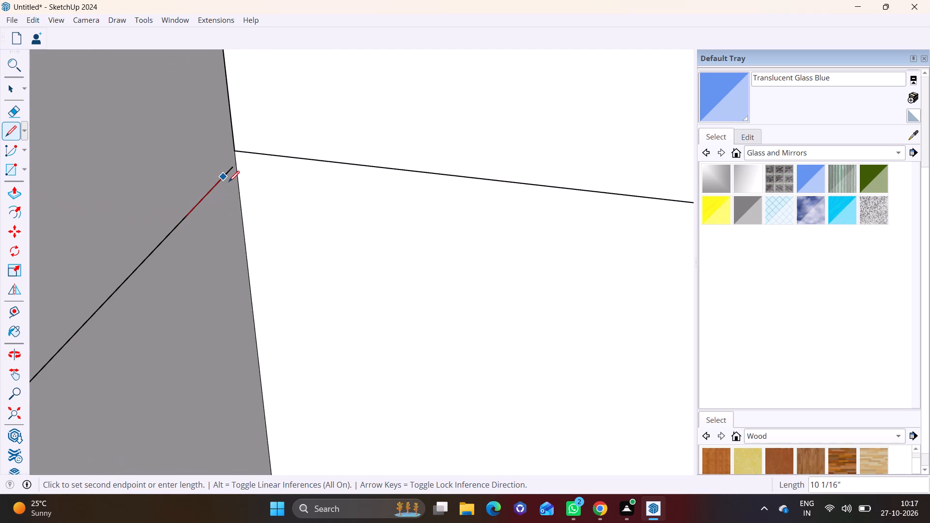
{"action": "key", "text": "ctrl+z"}
{"action": "key", "text": "ctrl+z"}
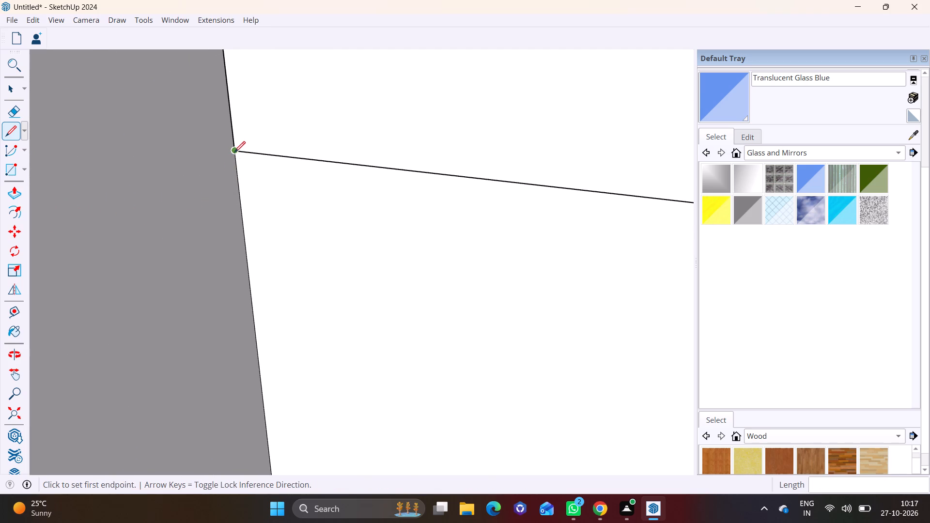
{"action": "left_click", "coordinate": [235, 152]}
{"action": "scroll", "coordinate": [165, 217], "scroll_direction": "down", "scroll_amount": 6}
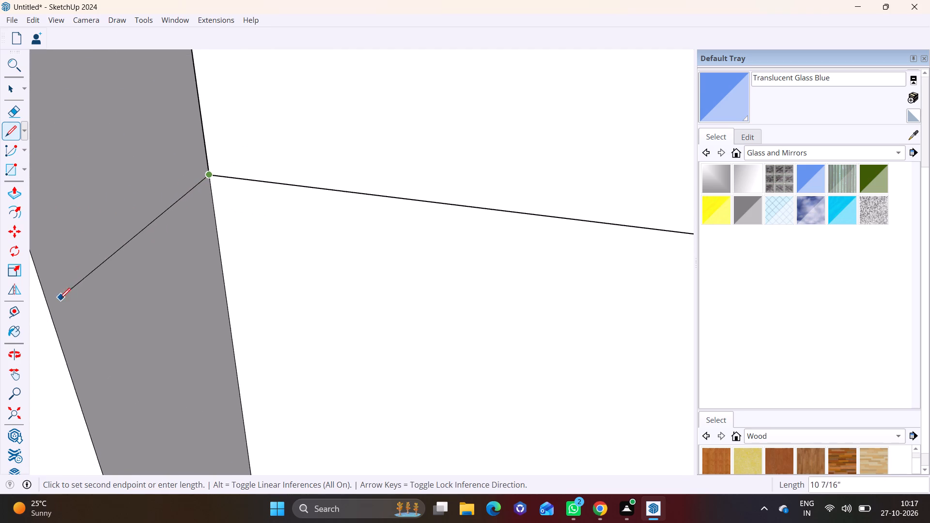
{"action": "left_click", "coordinate": [53, 333]}
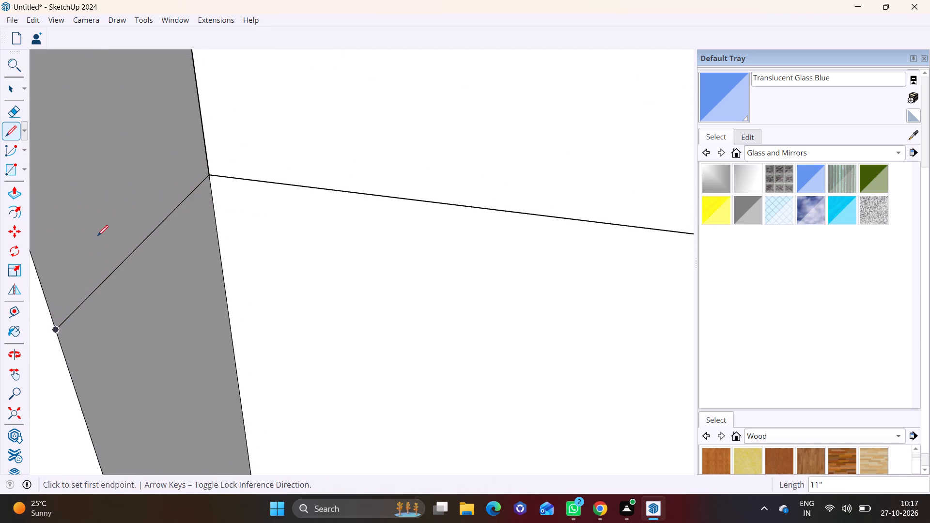
Push/Pull the post's upper inner face about 19' 8" along the second floor band to the extension's outer edge.
{"action": "key", "text": "space"}
{"action": "left_click", "coordinate": [100, 215]}
{"action": "scroll", "coordinate": [116, 252], "scroll_direction": "down", "scroll_amount": 13}
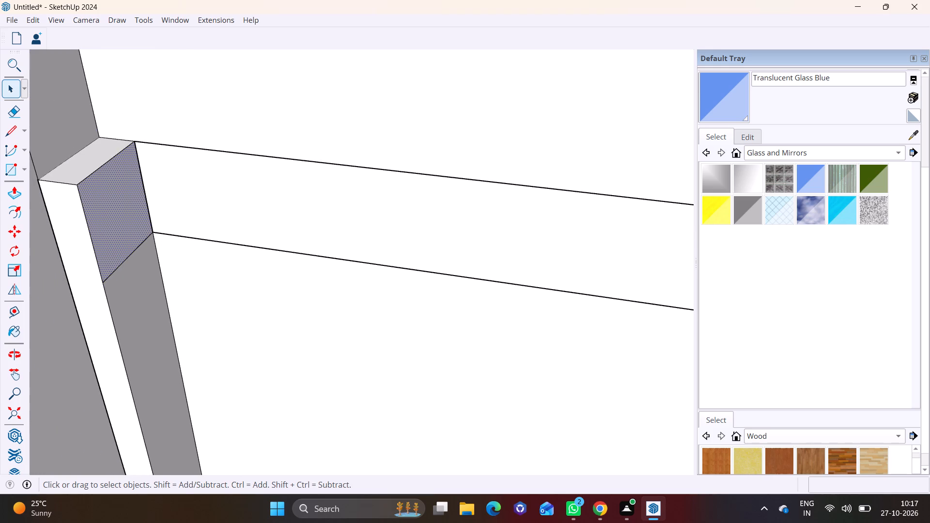
{"action": "left_click", "coordinate": [17, 190]}
{"action": "left_click", "coordinate": [127, 214]}
{"action": "scroll", "coordinate": [321, 221], "scroll_direction": "down", "scroll_amount": 12}
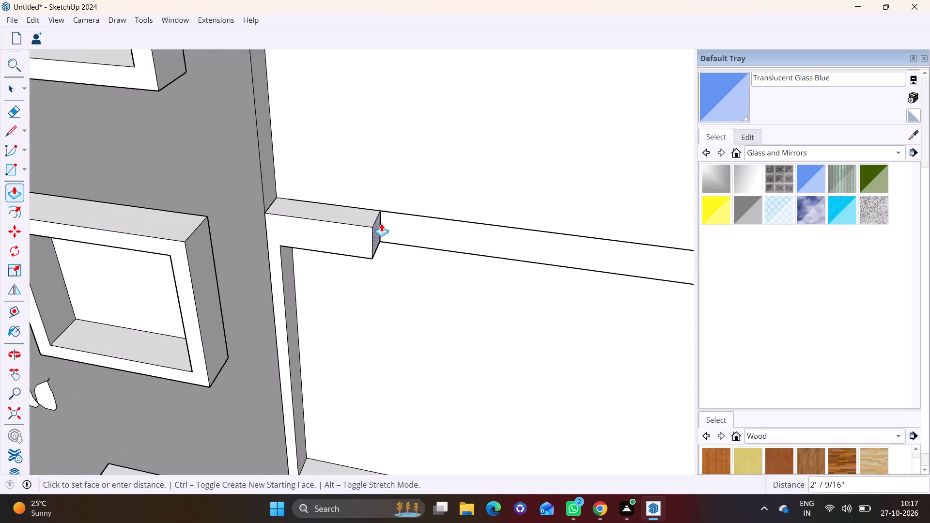
{"action": "middle_click_drag", "start_coordinate": [494, 265], "coordinate": [65, 259], "text": "shift"}
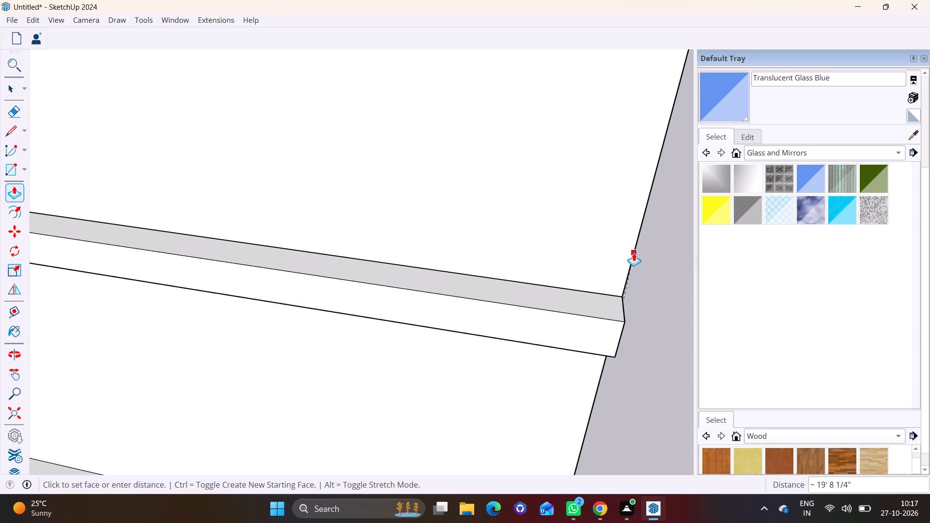
{"action": "left_click", "coordinate": [634, 252]}
Draw a line across the top of the second floor ledge near the extension's outer corner, marking off a post footprint.
{"action": "middle_click_drag", "start_coordinate": [518, 394], "coordinate": [563, 246]}
{"action": "scroll", "coordinate": [547, 304], "scroll_direction": "down", "scroll_amount": 3}
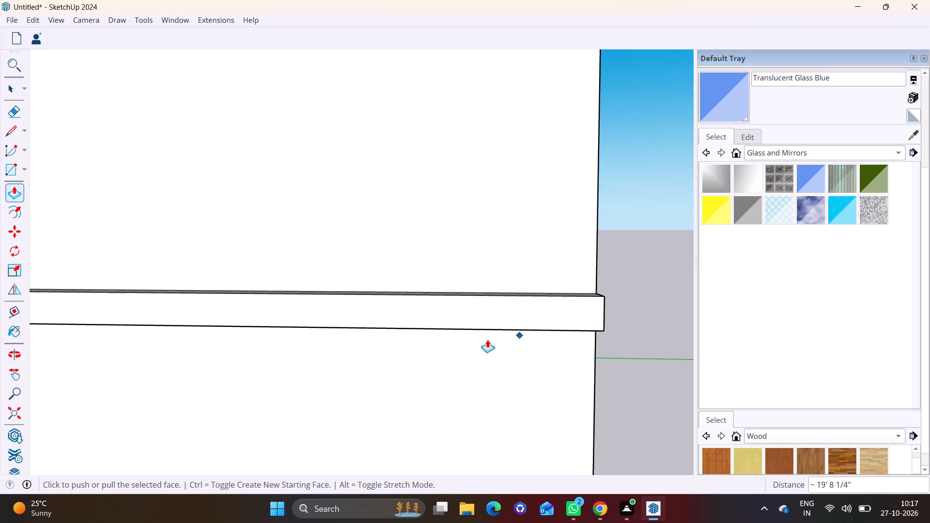
{"action": "left_click", "coordinate": [12, 126]}
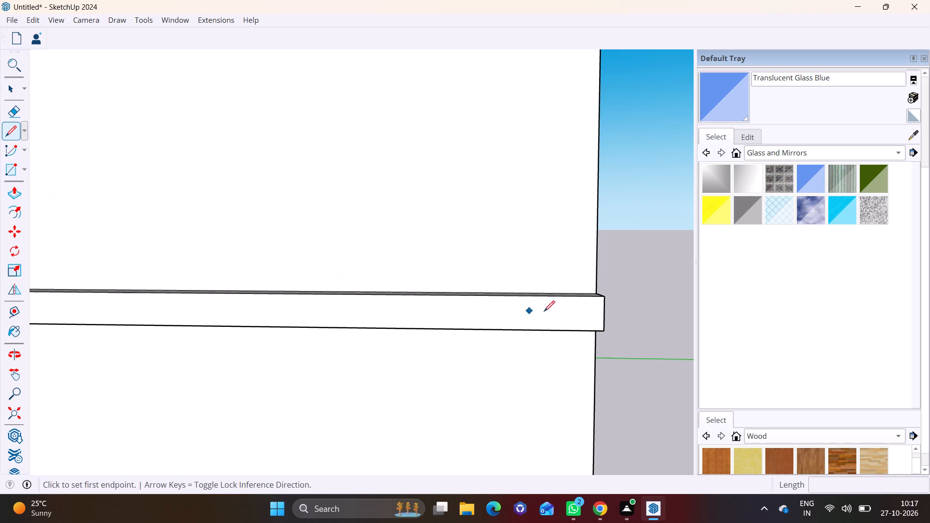
{"action": "middle_click_drag", "start_coordinate": [485, 302], "coordinate": [308, 280], "text": "shift"}
{"action": "middle_click_drag", "start_coordinate": [337, 281], "coordinate": [295, 409]}
{"action": "scroll", "coordinate": [381, 263], "scroll_direction": "up", "scroll_amount": 3}
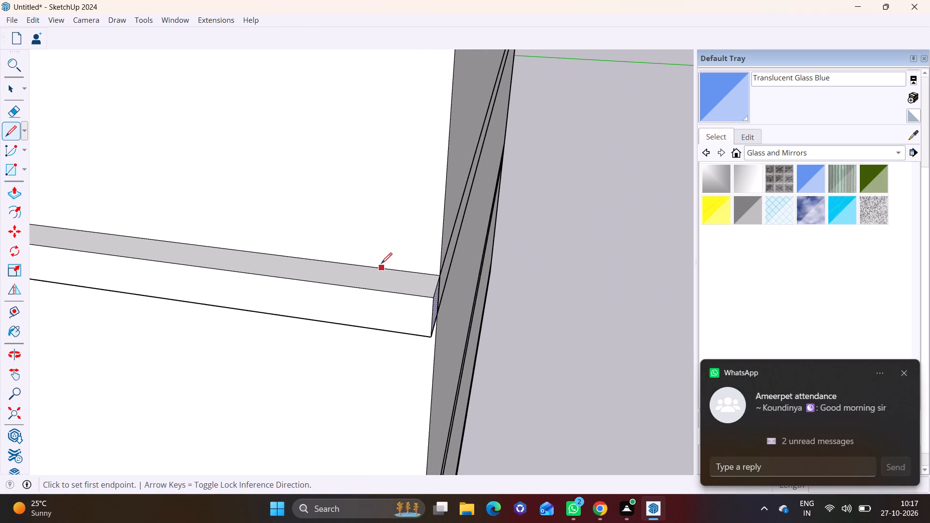
{"action": "scroll", "coordinate": [374, 289], "scroll_direction": "up", "scroll_amount": 9}
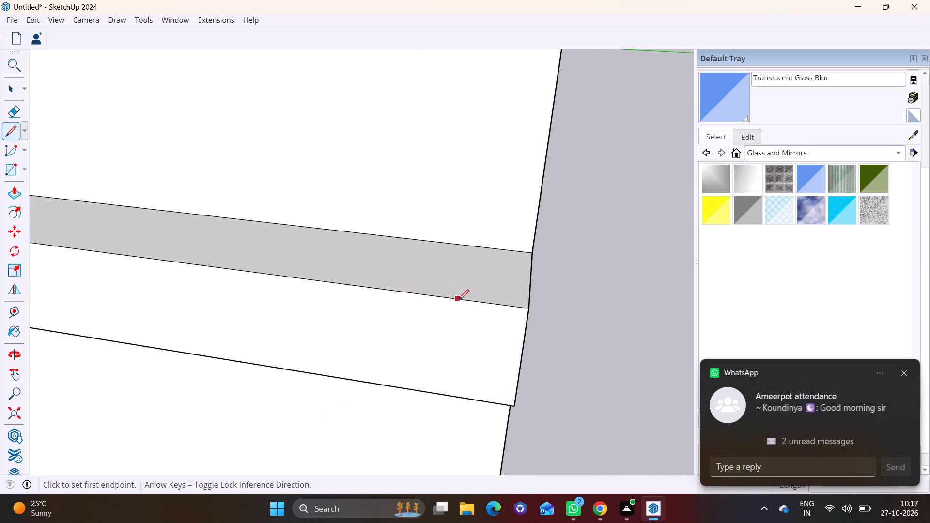
{"action": "left_click", "coordinate": [458, 300]}
{"action": "left_click", "coordinate": [474, 247]}
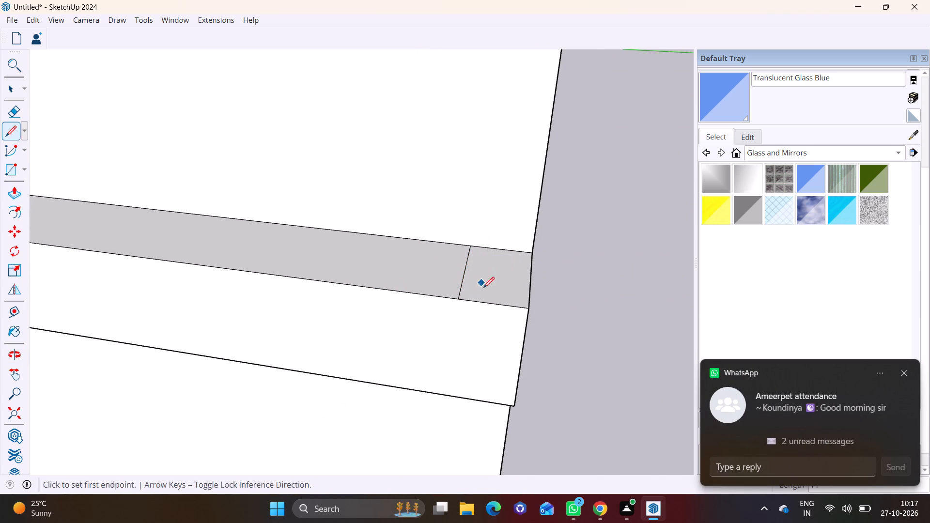
Push/Pull the marked footprint at the extension's outer corner up 11' into a post reaching the third floor band's upper edge.
{"action": "key", "text": "space"}
{"action": "left_click", "coordinate": [484, 289]}
{"action": "left_click", "coordinate": [17, 194]}
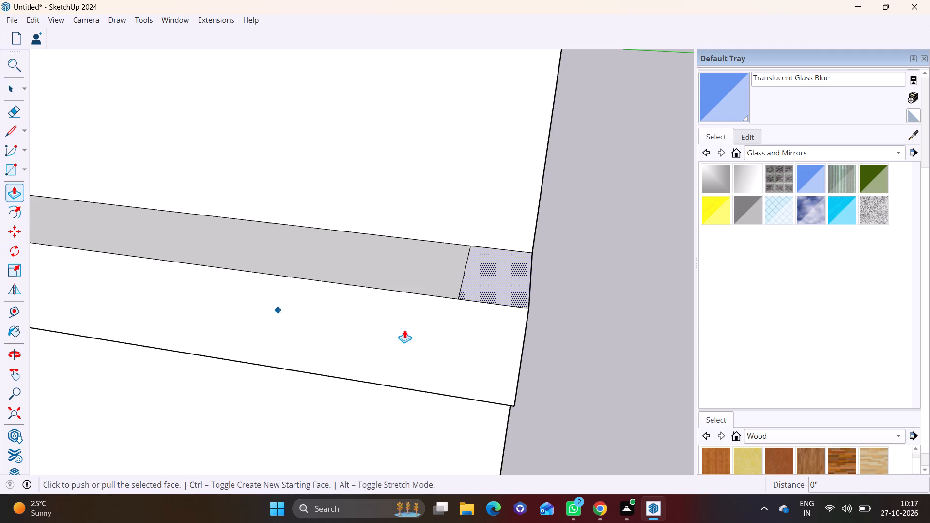
{"action": "left_click", "coordinate": [481, 291]}
{"action": "scroll", "coordinate": [440, 191], "scroll_direction": "down", "scroll_amount": 12}
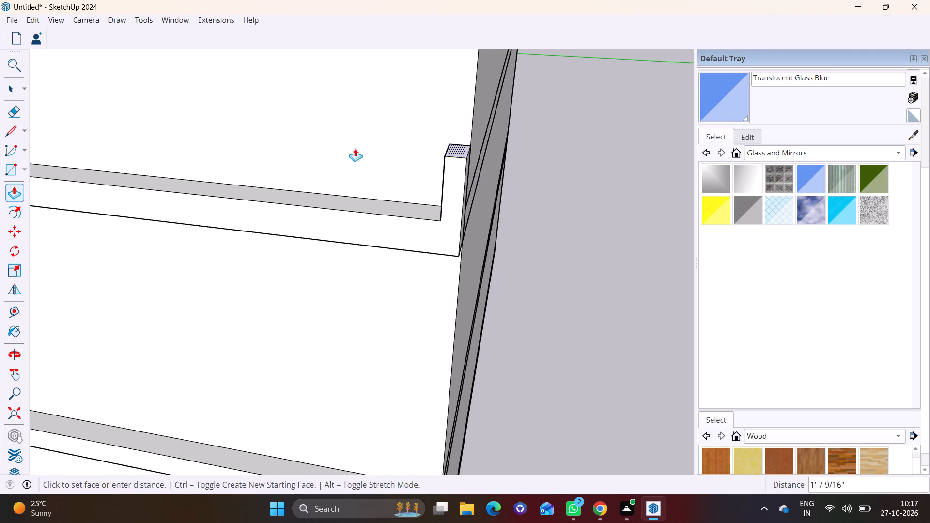
{"action": "middle_click_drag", "start_coordinate": [355, 154], "coordinate": [366, 459], "text": "shift"}
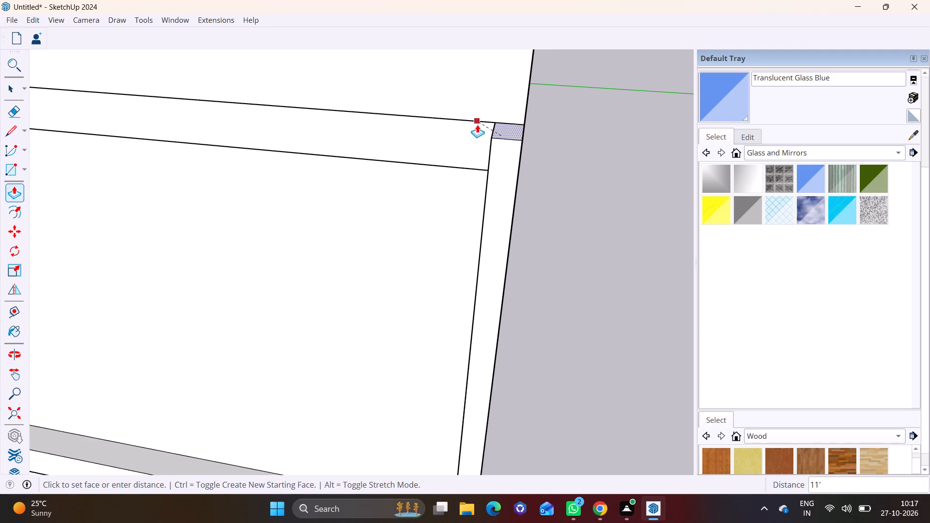
{"action": "left_click", "coordinate": [477, 124]}
Draw an 11-inch line across the outer corner post's inner side, level with the third floor band's lower edge.
{"action": "middle_click_drag", "start_coordinate": [496, 212], "coordinate": [694, 205]}
{"action": "scroll", "coordinate": [419, 136], "scroll_direction": "up", "scroll_amount": 7}
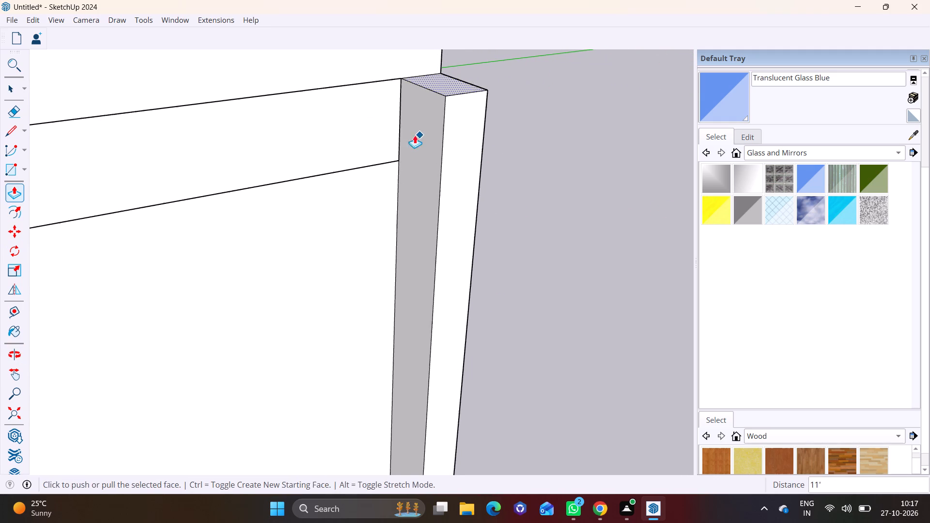
{"action": "left_click", "coordinate": [14, 126]}
{"action": "left_click", "coordinate": [396, 163]}
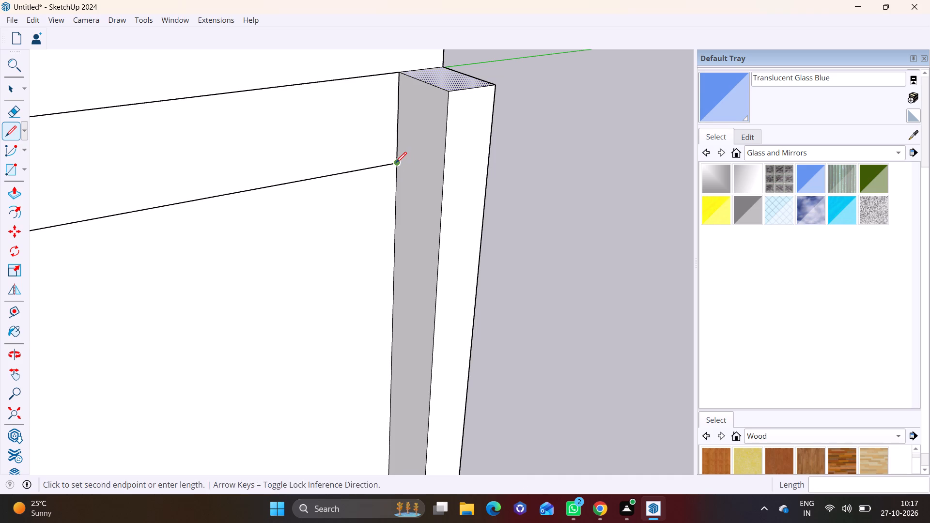
{"action": "left_click", "coordinate": [446, 186]}
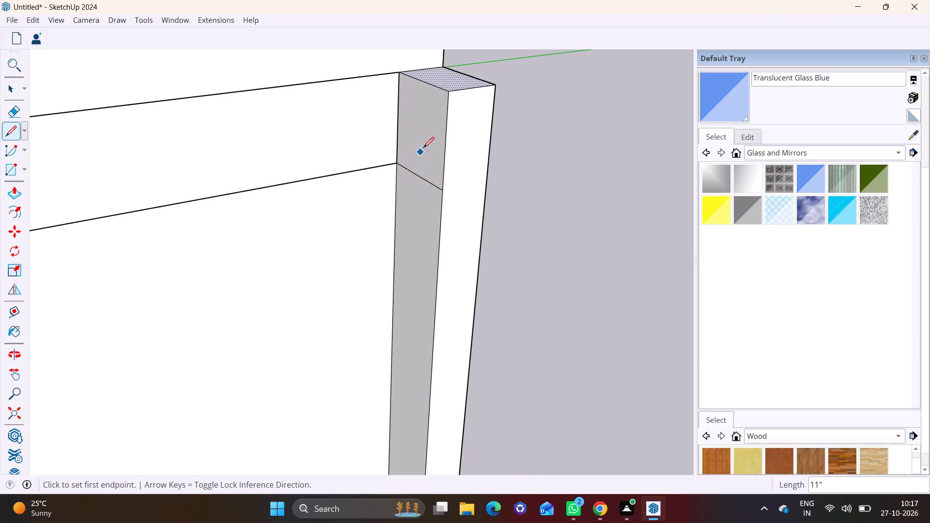
Push/Pull the corner post's upper inner face about 19' 6" along the third floor band to the tower wall.
{"action": "left_click", "coordinate": [12, 90]}
{"action": "left_click", "coordinate": [409, 136]}
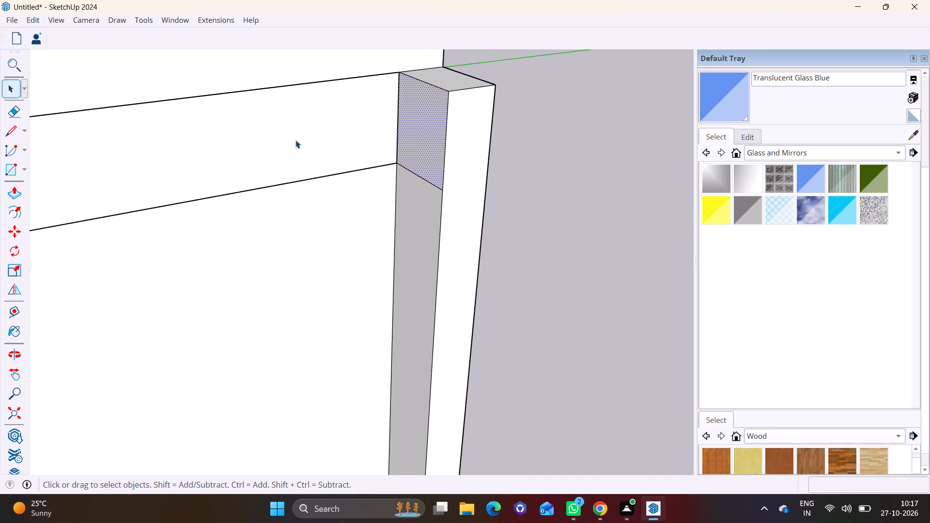
{"action": "left_click", "coordinate": [11, 195]}
{"action": "left_click", "coordinate": [425, 131]}
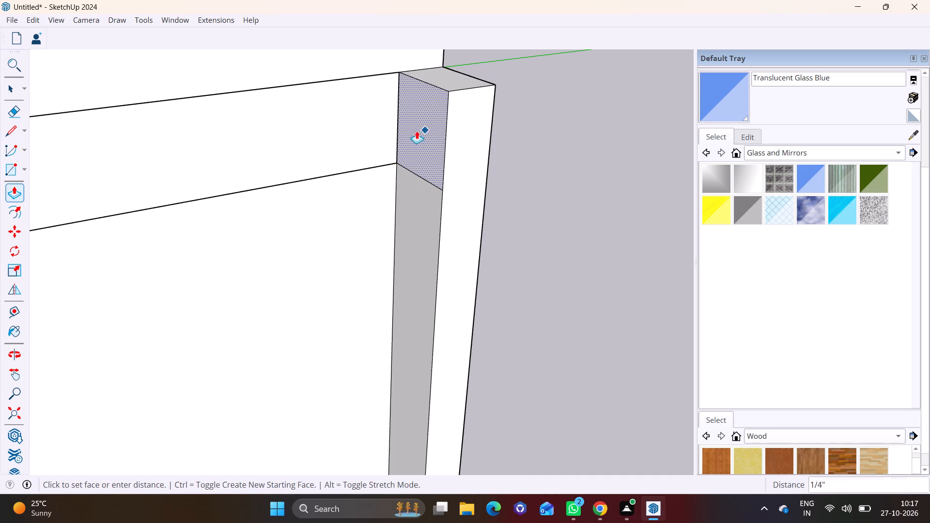
{"action": "scroll", "coordinate": [213, 144], "scroll_direction": "down", "scroll_amount": 13}
{"action": "middle_click_drag", "start_coordinate": [140, 180], "coordinate": [711, 190], "text": "shift"}
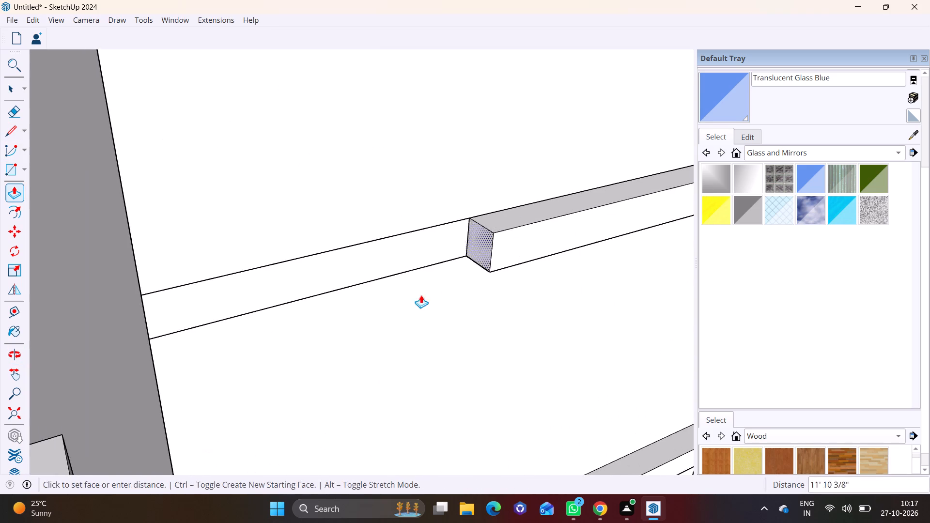
{"action": "middle_click_drag", "start_coordinate": [372, 308], "coordinate": [148, 292]}
{"action": "scroll", "coordinate": [192, 273], "scroll_direction": "up", "scroll_amount": 2}
{"action": "left_click", "coordinate": [179, 258]}
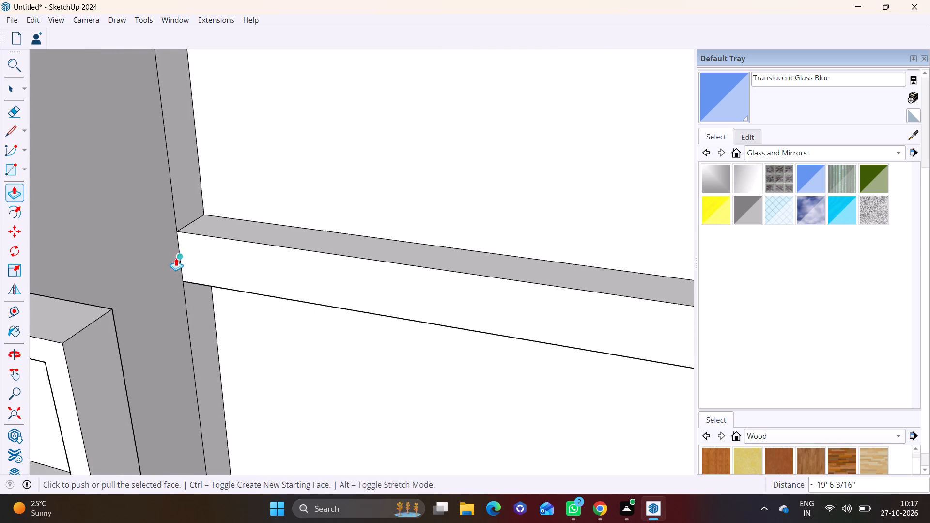
Draw a line across the top of the third floor ledge beside the tower, marking off a post footprint.
{"action": "left_click", "coordinate": [5, 132]}
{"action": "middle_click_drag", "start_coordinate": [176, 185], "coordinate": [143, 288]}
{"action": "scroll", "coordinate": [295, 231], "scroll_direction": "up", "scroll_amount": 2}
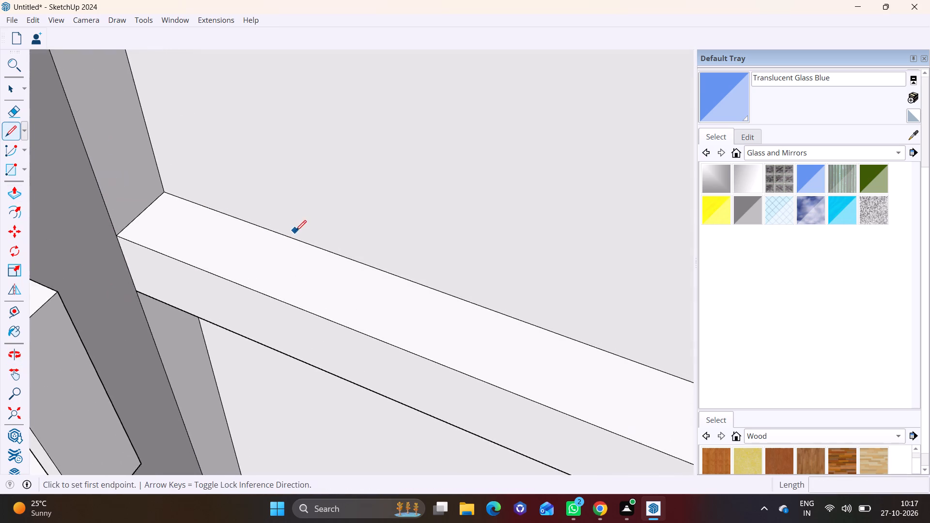
{"action": "scroll", "coordinate": [295, 231], "scroll_direction": "up", "scroll_amount": 4}
{"action": "left_click", "coordinate": [142, 255]}
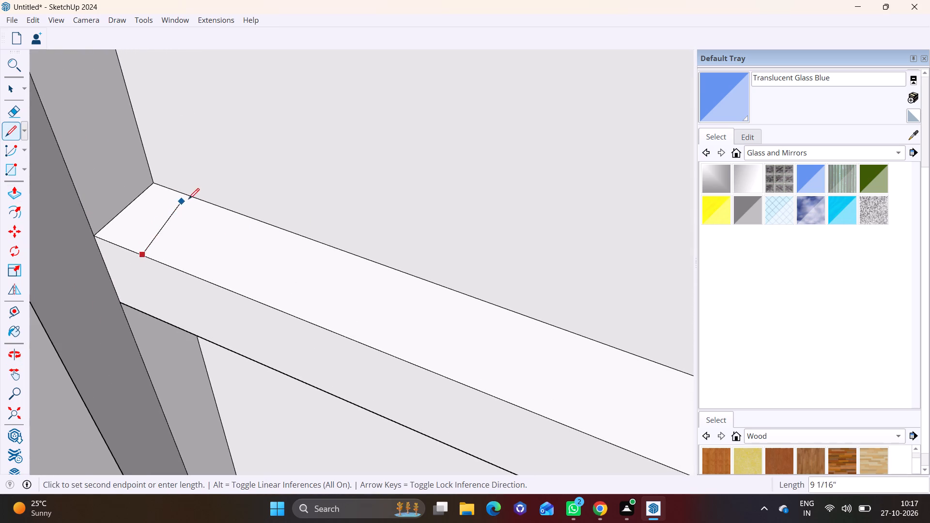
{"action": "left_click", "coordinate": [203, 199]}
Push/Pull the footprint beside the tower up 11' into a post reaching the fourth floor band's upper edge.
{"action": "left_click", "coordinate": [1, 86]}
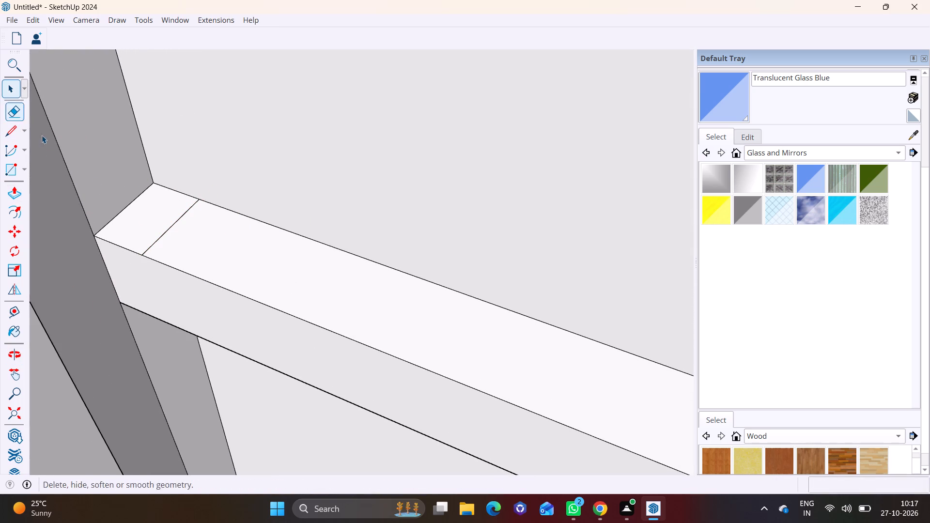
{"action": "left_click", "coordinate": [146, 215]}
{"action": "left_click", "coordinate": [13, 195]}
{"action": "left_click", "coordinate": [160, 218]}
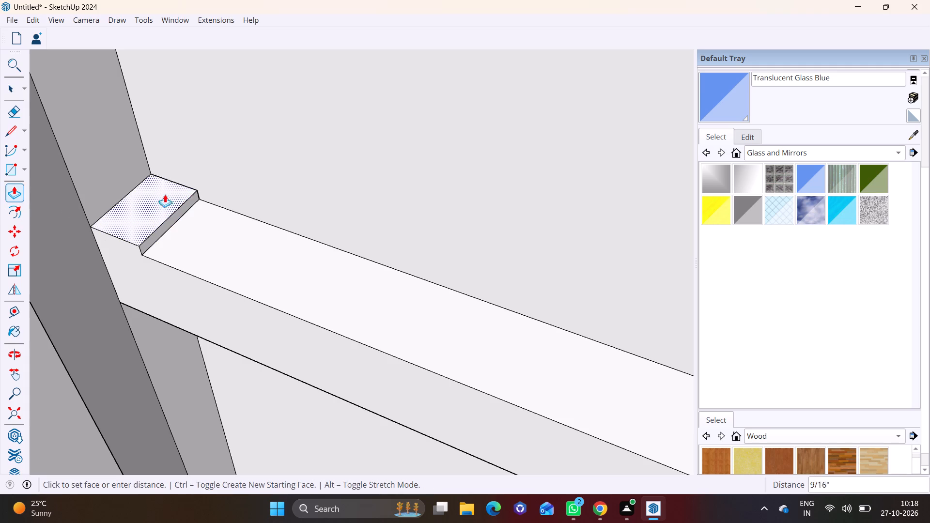
{"action": "scroll", "coordinate": [183, 157], "scroll_direction": "down", "scroll_amount": 16}
{"action": "scroll", "coordinate": [176, 203], "scroll_direction": "down", "scroll_amount": 4}
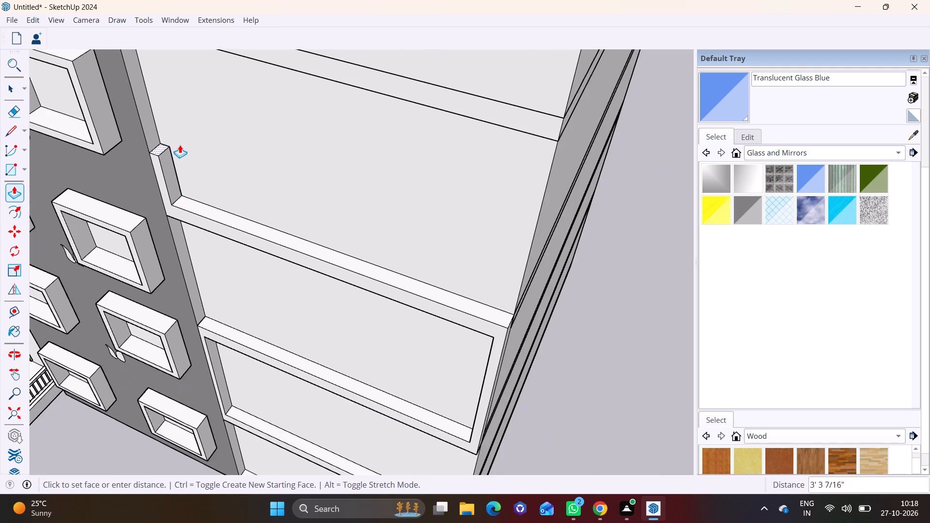
{"action": "middle_click_drag", "start_coordinate": [181, 186], "coordinate": [201, 337], "text": "shift"}
{"action": "left_click", "coordinate": [184, 200]}
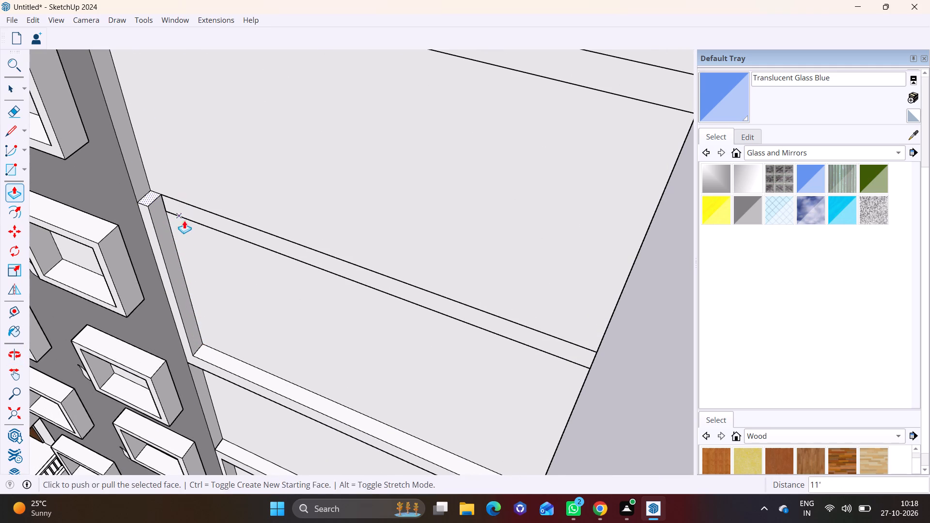
Draw an 11-inch line across the tower-side post's inner side, level with the fourth floor band's lower edge.
{"action": "middle_click_drag", "start_coordinate": [242, 231], "coordinate": [306, 130]}
{"action": "middle_click_drag", "start_coordinate": [290, 138], "coordinate": [263, 250], "text": "shift"}
{"action": "scroll", "coordinate": [203, 212], "scroll_direction": "up", "scroll_amount": 8}
{"action": "middle_click_drag", "start_coordinate": [204, 241], "coordinate": [75, 290]}
{"action": "scroll", "coordinate": [201, 188], "scroll_direction": "up", "scroll_amount": 3}
{"action": "left_click", "coordinate": [8, 137]}
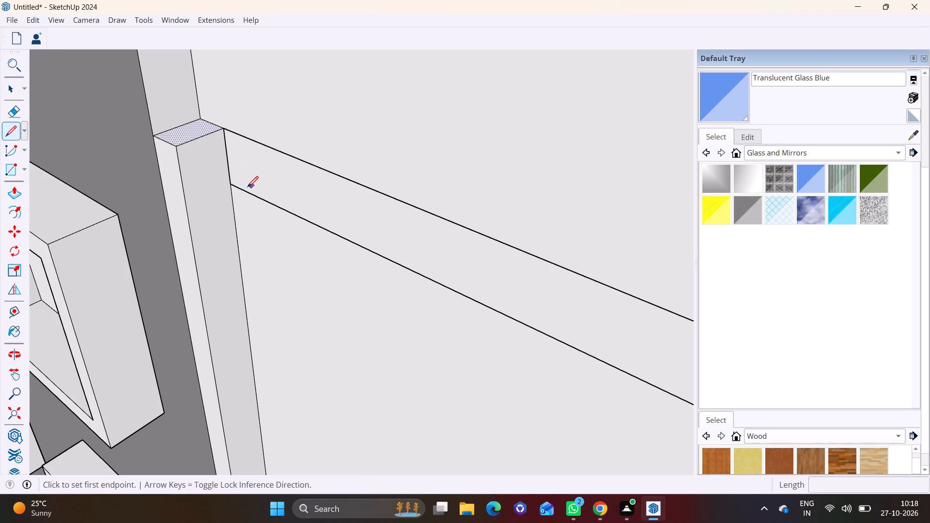
{"action": "left_click", "coordinate": [229, 187]}
{"action": "left_click", "coordinate": [186, 200]}
Push/Pull the tower-side post's upper inner face about 19' 6" along the fourth floor band to the extension's outer corner.
{"action": "left_click", "coordinate": [10, 89]}
{"action": "left_click", "coordinate": [197, 160]}
{"action": "left_click", "coordinate": [17, 192]}
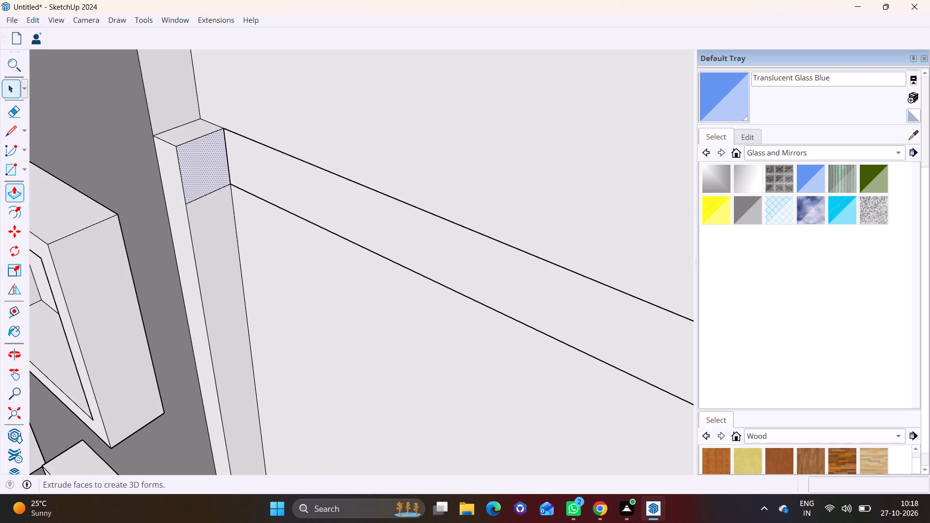
{"action": "left_click", "coordinate": [193, 175]}
{"action": "scroll", "coordinate": [332, 225], "scroll_direction": "down", "scroll_amount": 11}
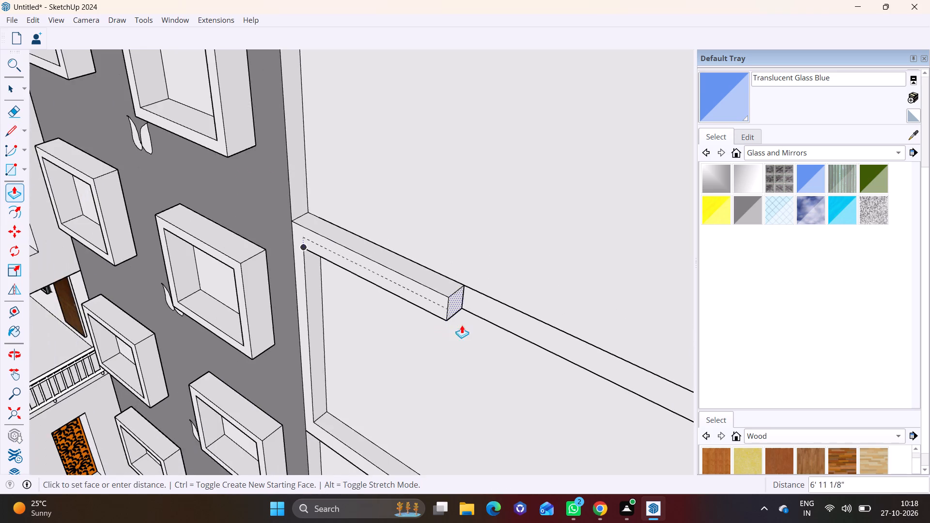
{"action": "middle_click_drag", "start_coordinate": [474, 326], "coordinate": [80, 195]}
{"action": "left_click", "coordinate": [368, 238]}
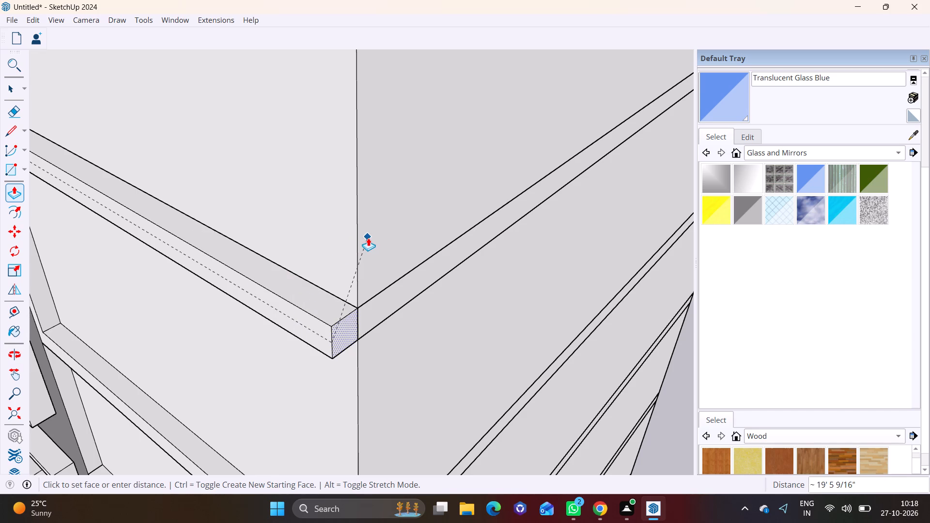
Draw a line across the top of the fourth floor ledge near the extension's outer corner, marking off a post footprint.
{"action": "scroll", "coordinate": [285, 270], "scroll_direction": "down", "scroll_amount": 2}
{"action": "left_click", "coordinate": [14, 133]}
{"action": "scroll", "coordinate": [326, 297], "scroll_direction": "up", "scroll_amount": 2}
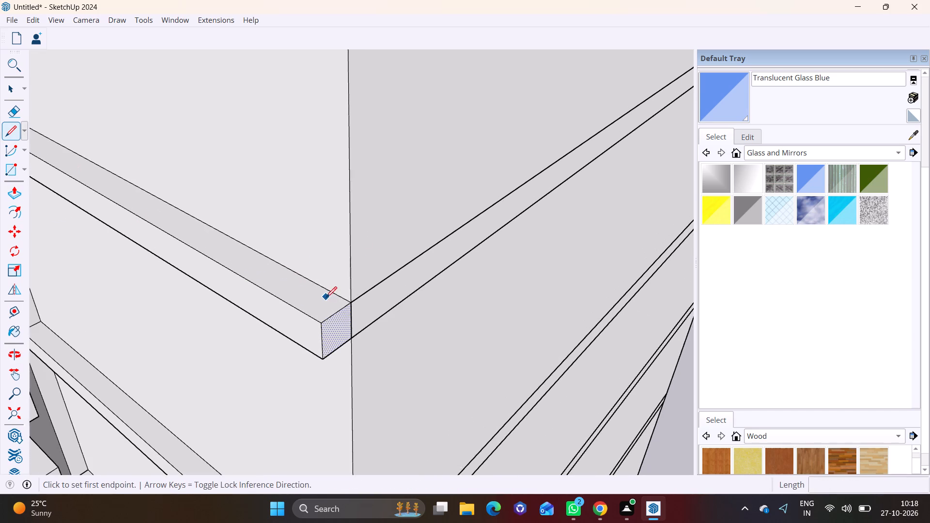
{"action": "scroll", "coordinate": [326, 297], "scroll_direction": "up", "scroll_amount": 7}
{"action": "left_click", "coordinate": [293, 311]}
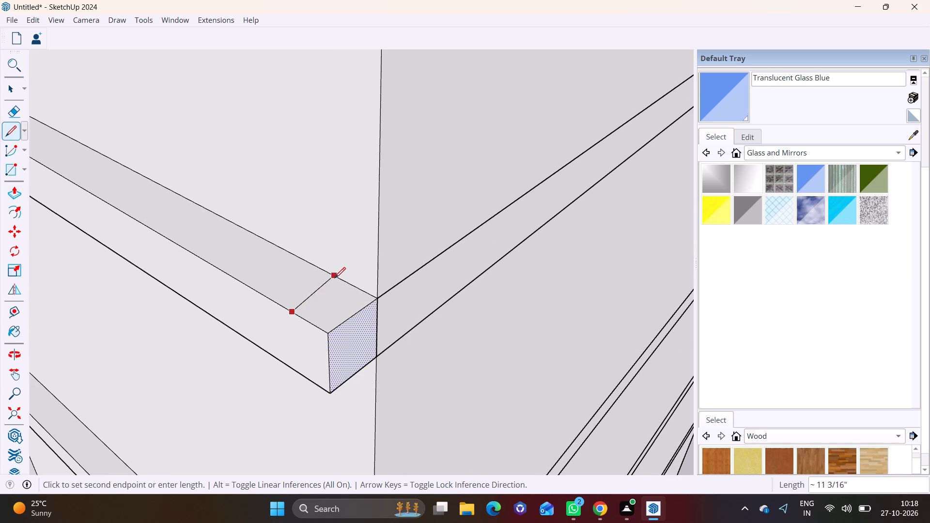
{"action": "left_click", "coordinate": [340, 277]}
Push/Pull the footprint on the fourth floor ledge's outer end up 11' into a post reaching the fifth floor band's upper edge.
{"action": "left_click", "coordinate": [15, 96]}
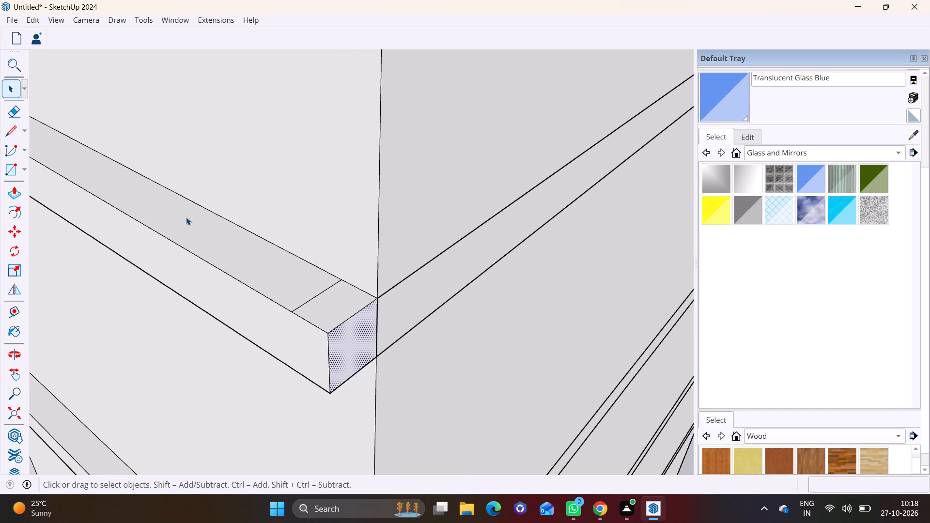
{"action": "left_click", "coordinate": [347, 306]}
{"action": "left_click", "coordinate": [10, 190]}
{"action": "left_click", "coordinate": [334, 302]}
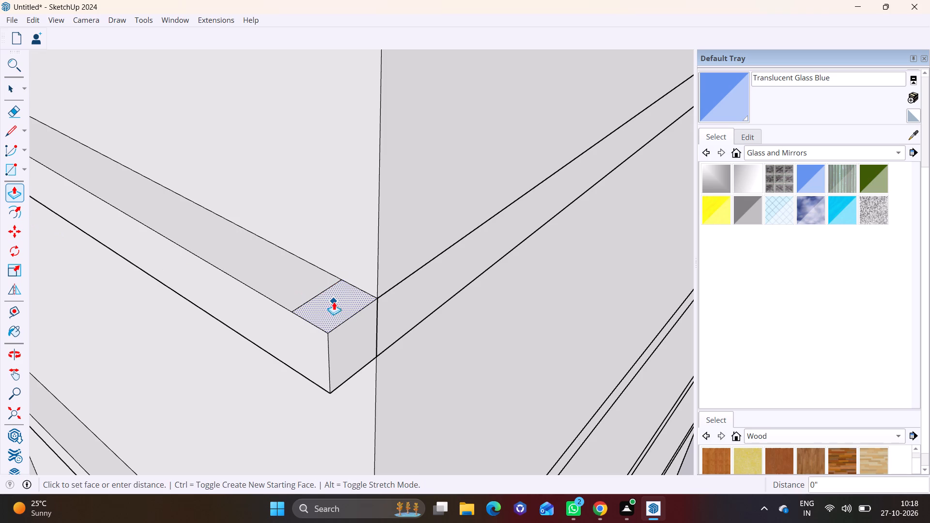
{"action": "scroll", "coordinate": [346, 232], "scroll_direction": "down", "scroll_amount": 12}
{"action": "middle_click_drag", "start_coordinate": [292, 194], "coordinate": [297, 379]}
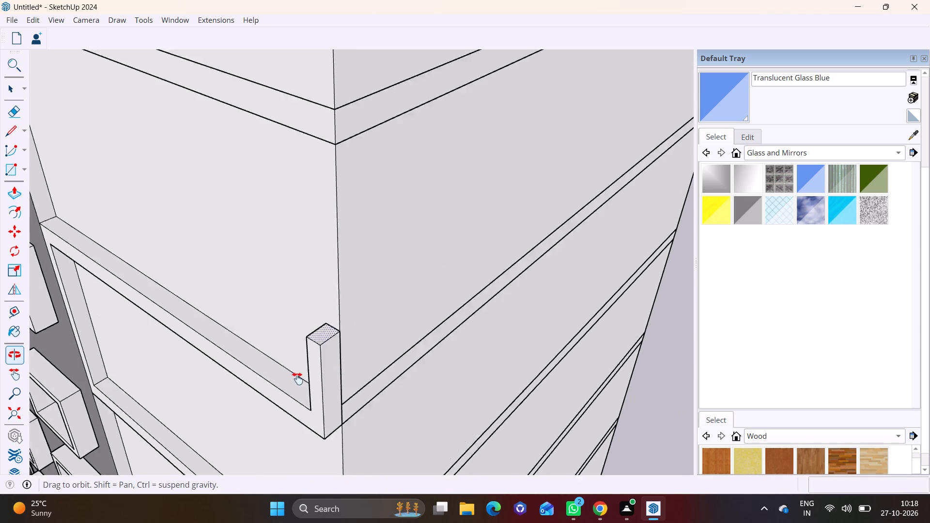
{"action": "middle_click_drag", "start_coordinate": [297, 379], "coordinate": [299, 389]}
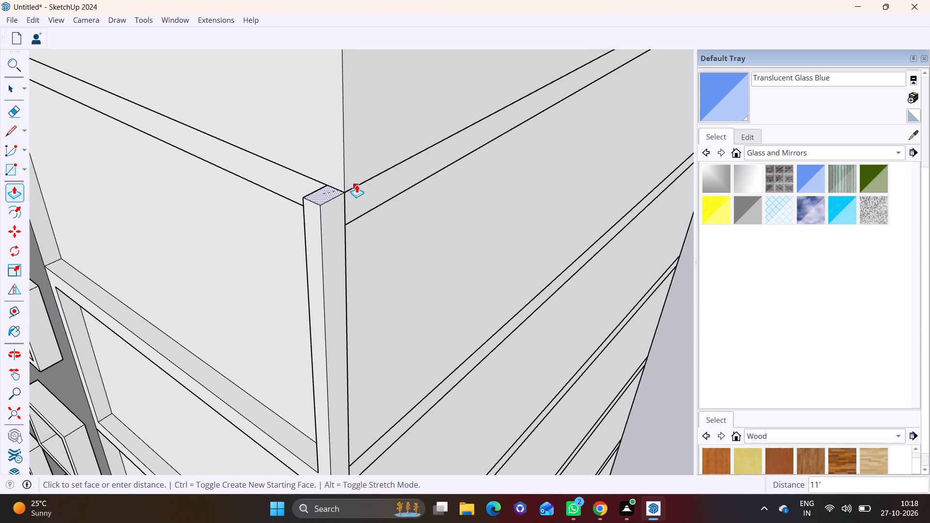
{"action": "left_click", "coordinate": [356, 185]}
Draw an 11-inch line across the outer corner post's inner side, level with the fifth floor band's lower edge.
{"action": "middle_click_drag", "start_coordinate": [297, 226], "coordinate": [527, 238]}
{"action": "scroll", "coordinate": [331, 259], "scroll_direction": "down", "scroll_amount": 3}
{"action": "middle_click_drag", "start_coordinate": [304, 273], "coordinate": [520, 239]}
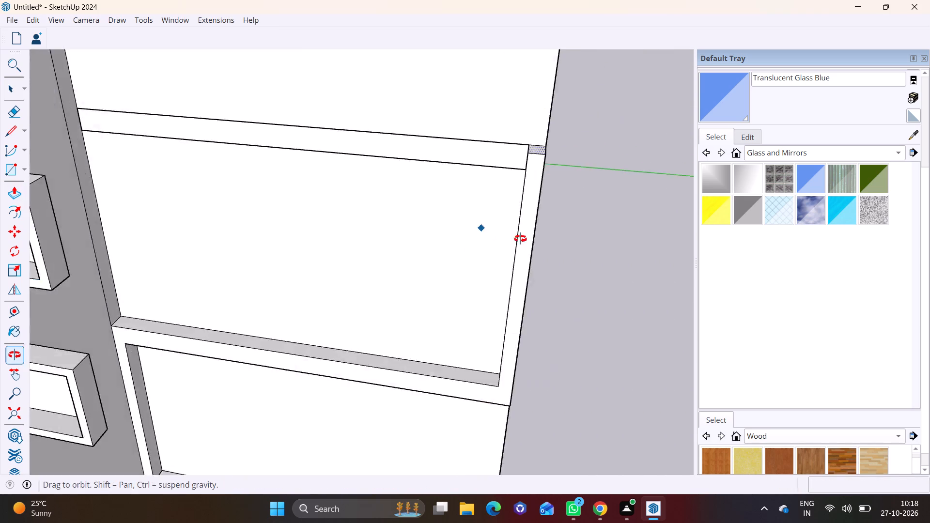
{"action": "middle_click_drag", "start_coordinate": [520, 239], "coordinate": [599, 226]}
{"action": "middle_click_drag", "start_coordinate": [593, 209], "coordinate": [215, 306], "text": "shift"}
{"action": "middle_click_drag", "start_coordinate": [200, 205], "coordinate": [380, 217]}
{"action": "scroll", "coordinate": [224, 237], "scroll_direction": "up", "scroll_amount": 8}
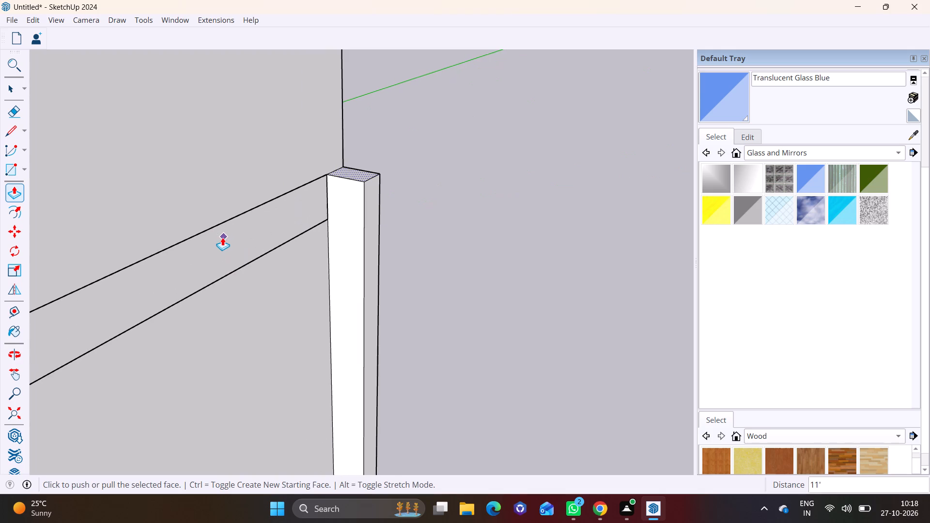
{"action": "left_click", "coordinate": [8, 132]}
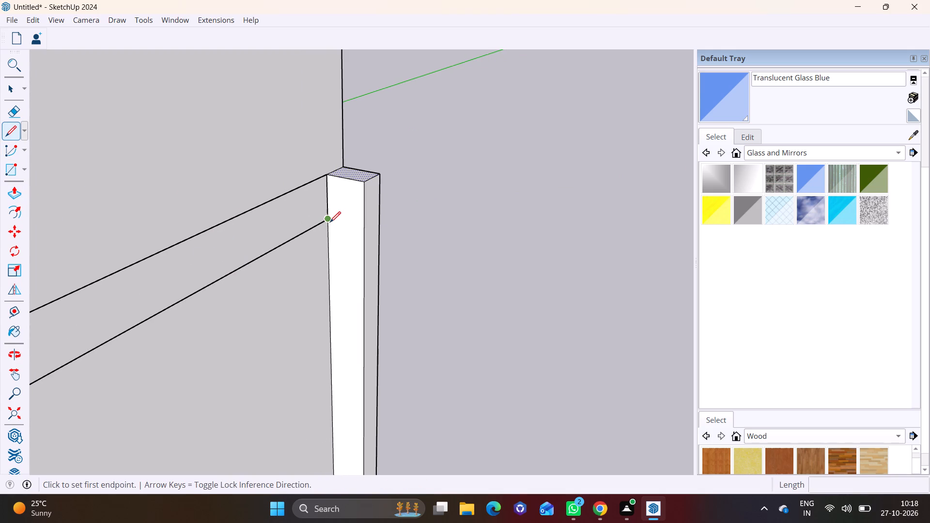
{"action": "left_click", "coordinate": [329, 222]}
{"action": "left_click", "coordinate": [364, 226]}
Push/Pull the outer corner post's upper inner face about 19' 5" along the fifth floor band to the tower.
{"action": "left_click", "coordinate": [11, 89]}
{"action": "left_click", "coordinate": [338, 204]}
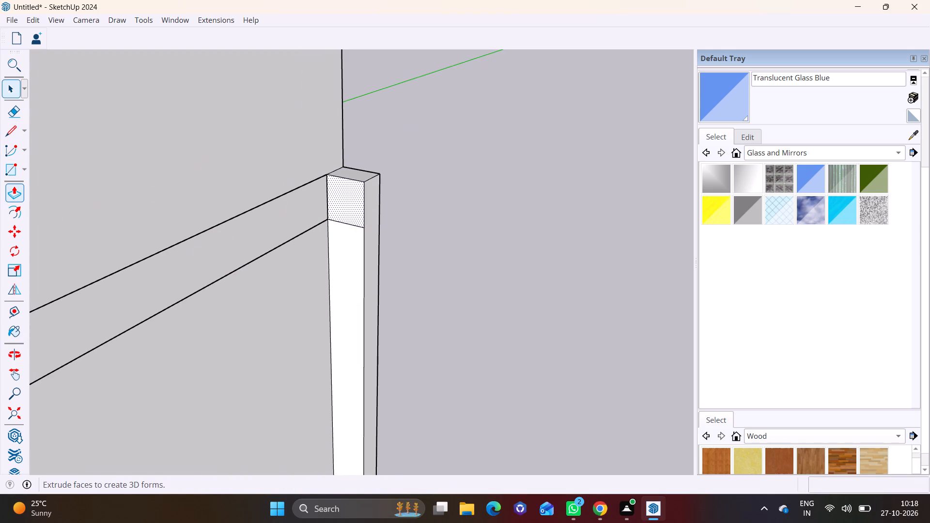
{"action": "left_click", "coordinate": [15, 192]}
{"action": "left_click", "coordinate": [348, 205]}
{"action": "scroll", "coordinate": [178, 257], "scroll_direction": "down", "scroll_amount": 4}
{"action": "middle_click_drag", "start_coordinate": [138, 310], "coordinate": [29, 331]}
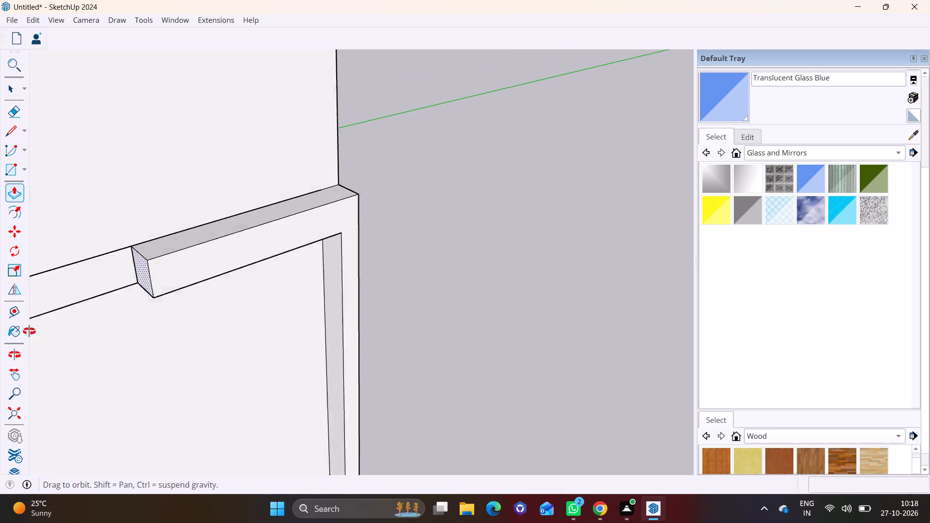
{"action": "middle_click_drag", "start_coordinate": [29, 331], "coordinate": [28, 331]}
{"action": "middle_click_drag", "start_coordinate": [97, 323], "coordinate": [471, 302]}
{"action": "scroll", "coordinate": [232, 346], "scroll_direction": "down", "scroll_amount": 3}
{"action": "middle_click_drag", "start_coordinate": [276, 360], "coordinate": [96, 319]}
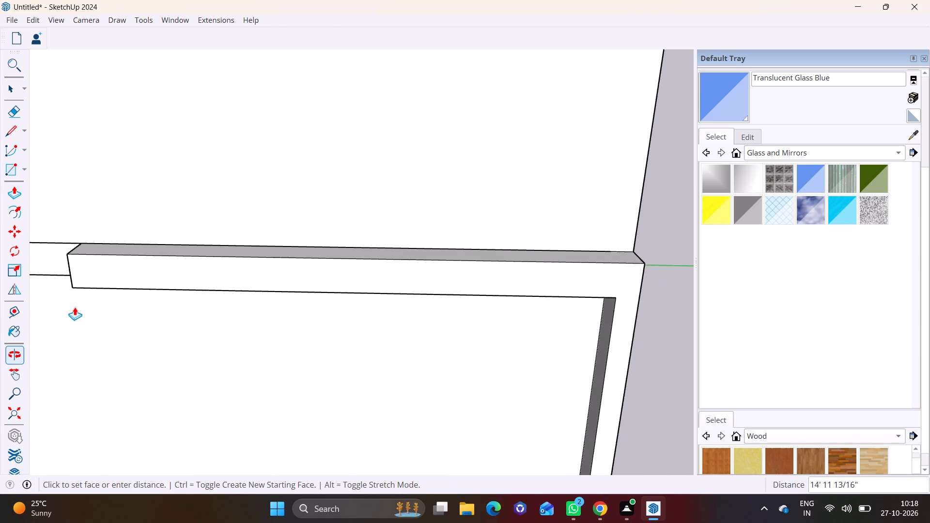
{"action": "scroll", "coordinate": [74, 307], "scroll_direction": "down", "scroll_amount": 3}
{"action": "middle_click_drag", "start_coordinate": [94, 300], "coordinate": [420, 339], "text": "shift"}
{"action": "middle_click_drag", "start_coordinate": [395, 339], "coordinate": [333, 328]}
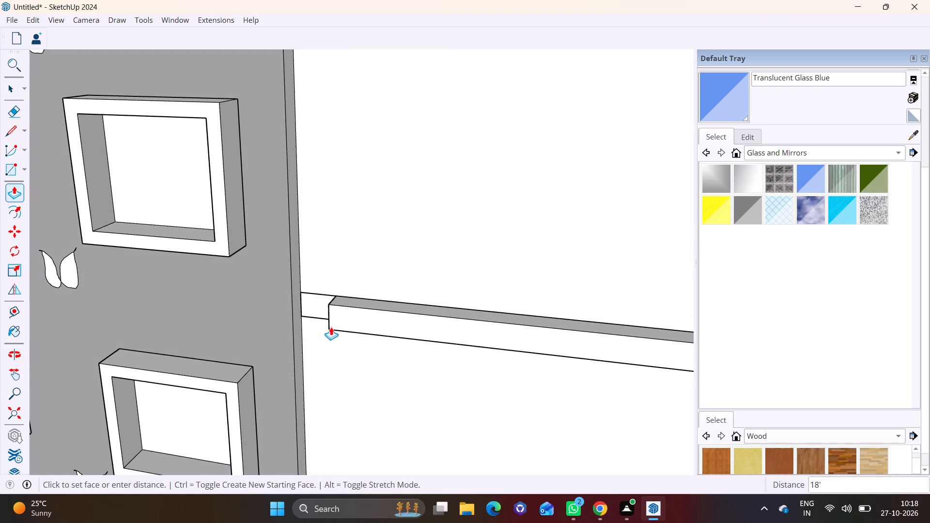
{"action": "scroll", "coordinate": [311, 318], "scroll_direction": "up", "scroll_amount": 7}
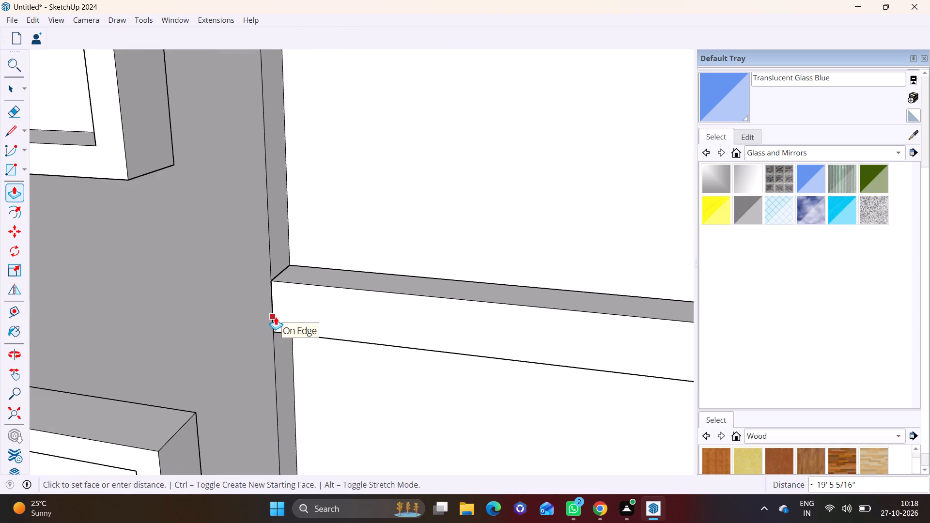
{"action": "left_click", "coordinate": [276, 317]}
Draw a line across the top of the fifth floor ledge near the tower, marking off a post footprint.
{"action": "left_click", "coordinate": [8, 126]}
{"action": "middle_click_drag", "start_coordinate": [289, 269], "coordinate": [216, 371]}
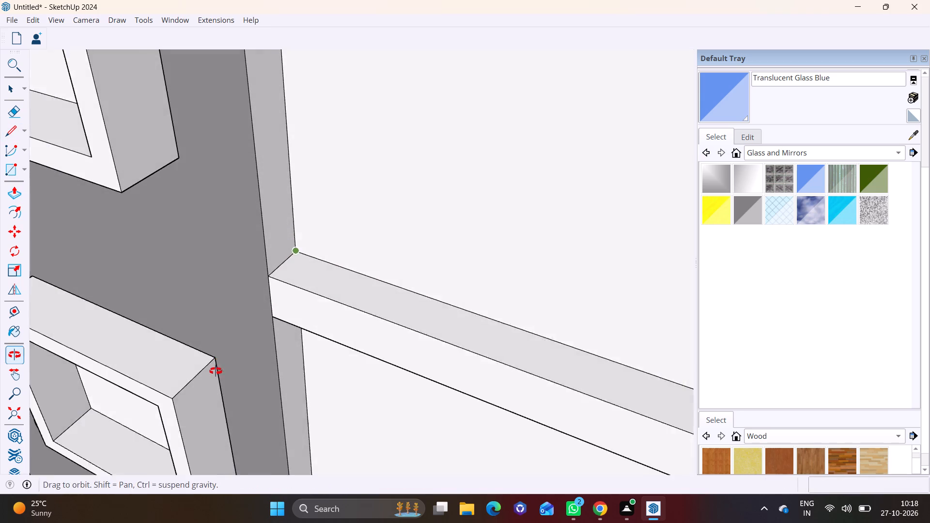
{"action": "middle_click_drag", "start_coordinate": [216, 371], "coordinate": [215, 372]}
{"action": "scroll", "coordinate": [282, 297], "scroll_direction": "up", "scroll_amount": 5}
{"action": "left_click", "coordinate": [311, 278]}
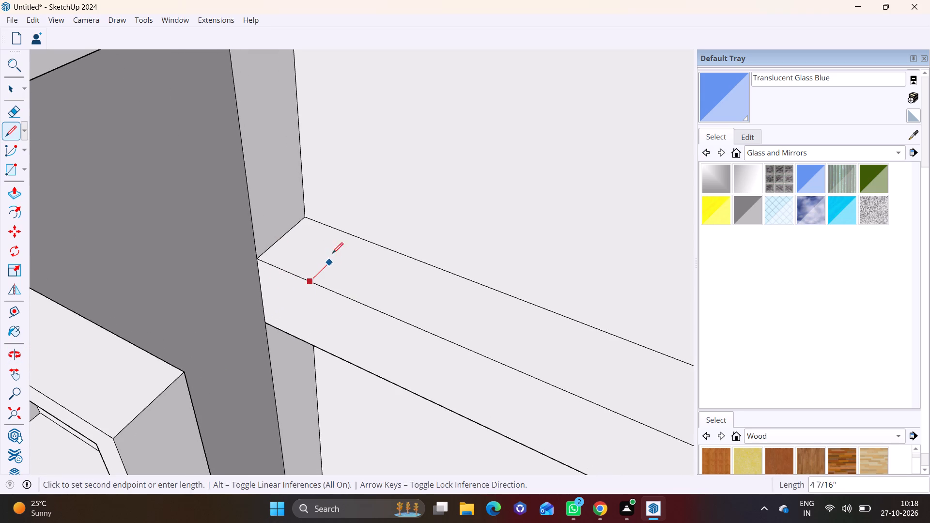
{"action": "left_click", "coordinate": [355, 235]}
Push/Pull the footprint on the fifth floor ledge's tower end up 11' into a post reaching the roof band's upper edge.
{"action": "left_click", "coordinate": [3, 84]}
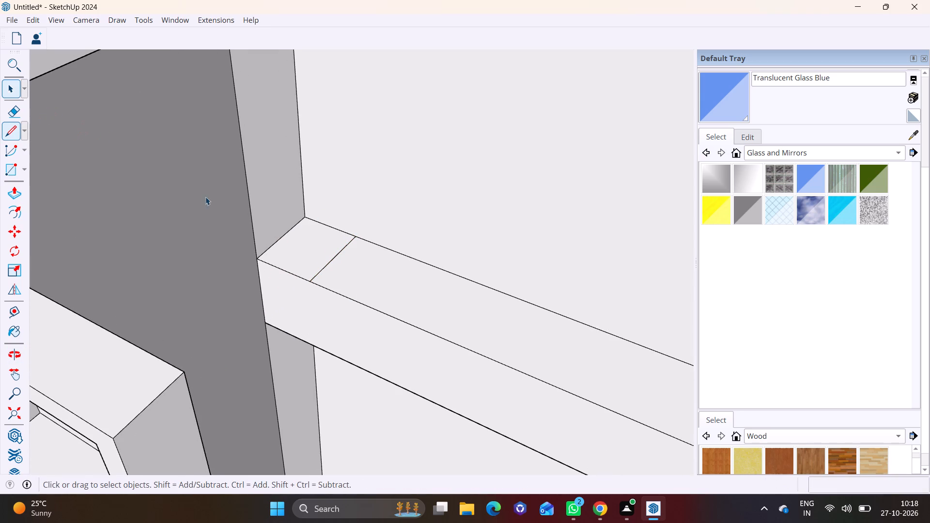
{"action": "left_click", "coordinate": [325, 246]}
{"action": "left_click", "coordinate": [15, 191]}
{"action": "left_click", "coordinate": [288, 252]}
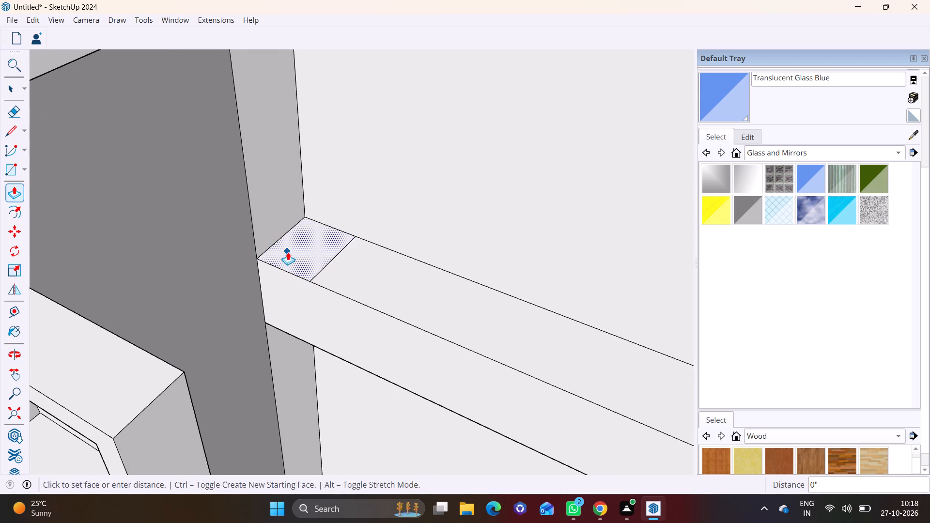
{"action": "scroll", "coordinate": [289, 181], "scroll_direction": "down", "scroll_amount": 14}
{"action": "scroll", "coordinate": [298, 141], "scroll_direction": "up", "scroll_amount": 1}
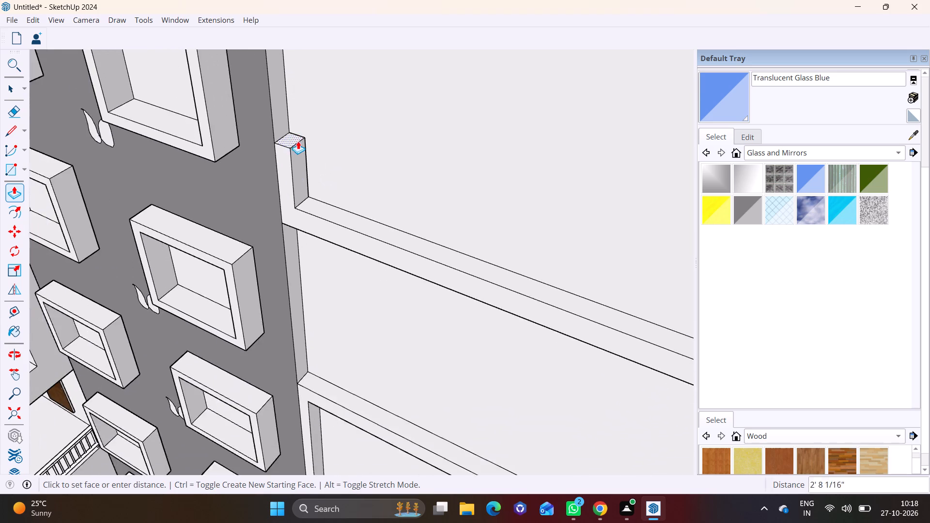
{"action": "middle_click_drag", "start_coordinate": [298, 141], "coordinate": [205, 415], "text": "shift"}
{"action": "left_click", "coordinate": [191, 210]}
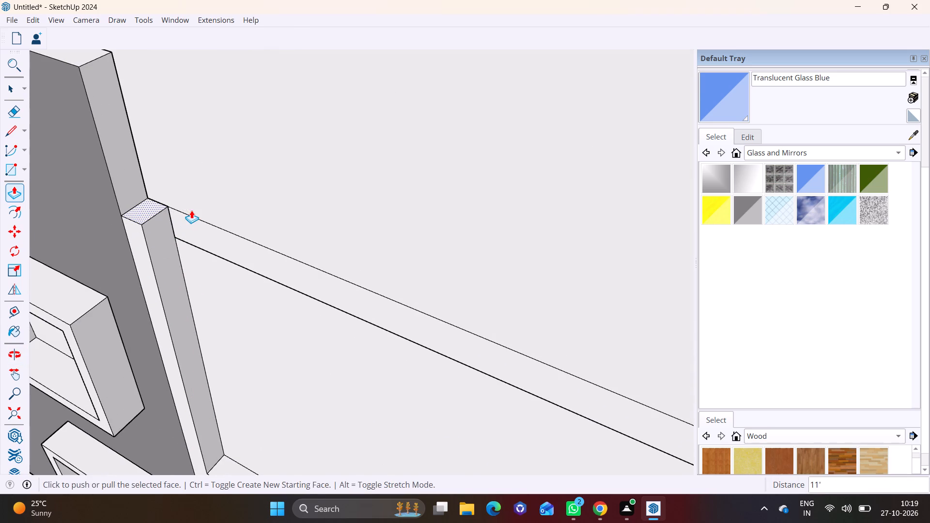
Draw an 11-inch line across the tower-side post's inner side, level with the roof band's lower edge.
{"action": "left_click", "coordinate": [12, 130]}
{"action": "scroll", "coordinate": [123, 218], "scroll_direction": "up", "scroll_amount": 5}
{"action": "middle_click_drag", "start_coordinate": [152, 266], "coordinate": [140, 205]}
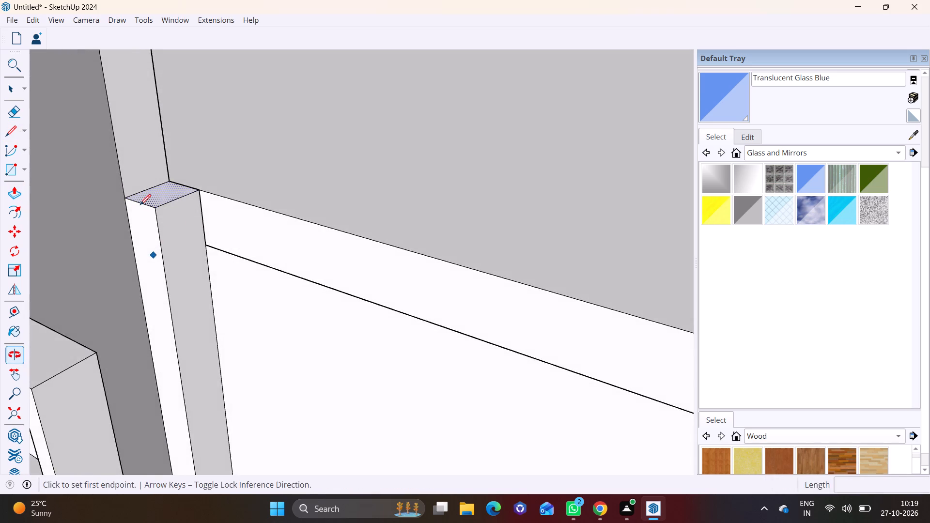
{"action": "scroll", "coordinate": [187, 231], "scroll_direction": "up", "scroll_amount": 5}
{"action": "left_click", "coordinate": [217, 253]}
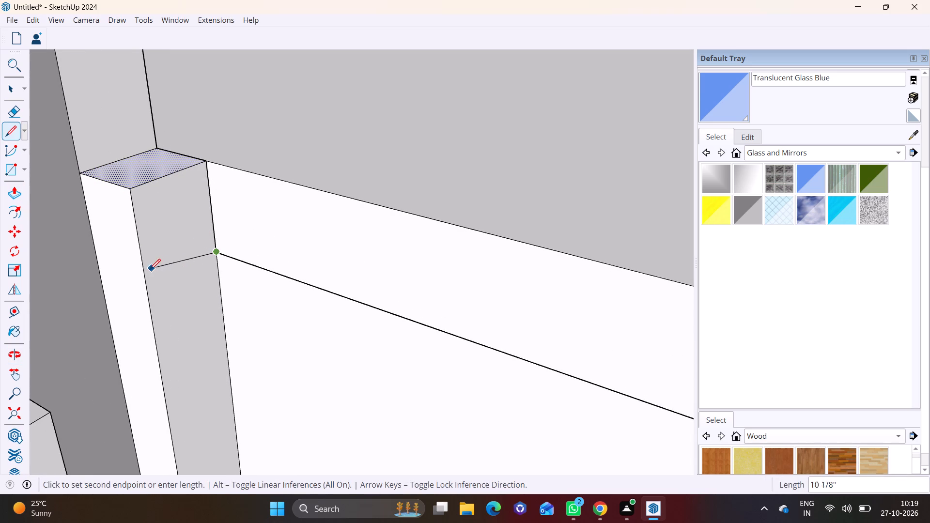
{"action": "left_click", "coordinate": [147, 282]}
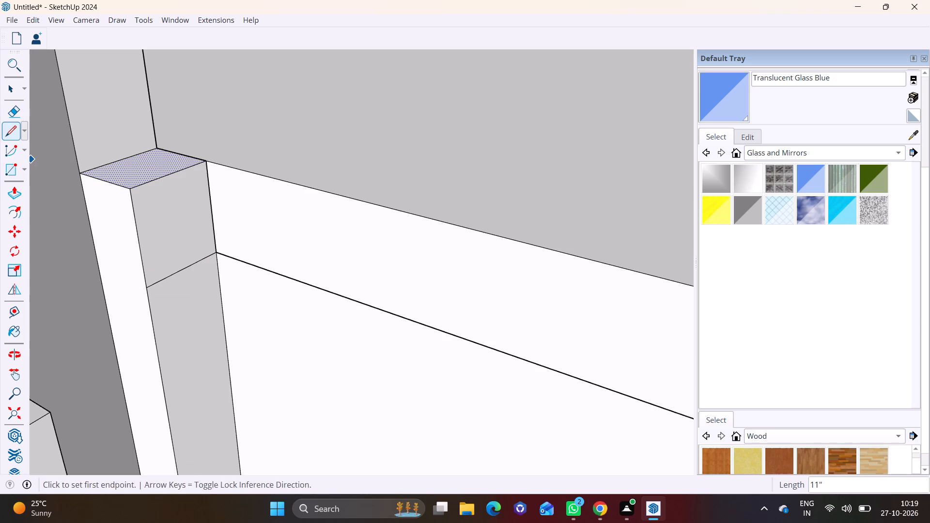
Push/Pull the tower-side post's upper inner face about 19' 4" along the roof band to the extension's outer corner.
{"action": "left_click", "coordinate": [12, 89]}
{"action": "left_click", "coordinate": [152, 211]}
{"action": "left_click", "coordinate": [15, 195]}
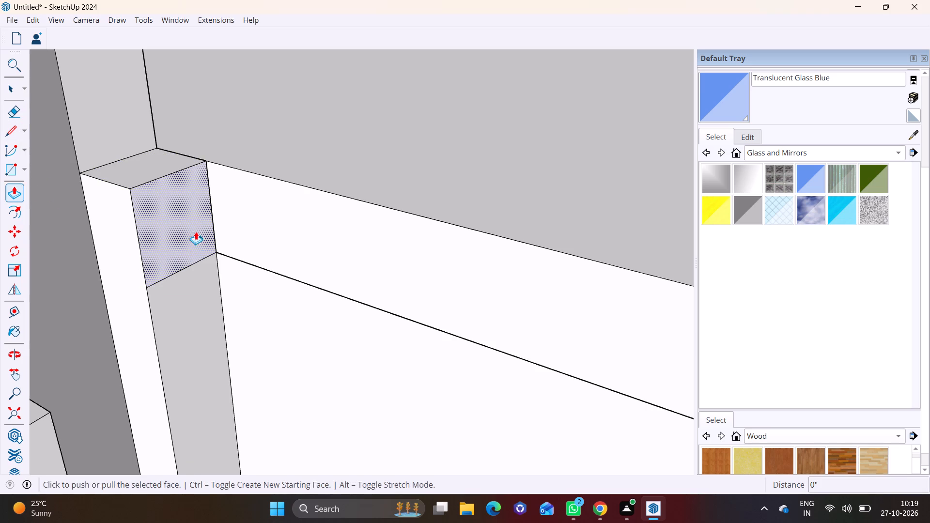
{"action": "left_click", "coordinate": [194, 230]}
{"action": "scroll", "coordinate": [295, 251], "scroll_direction": "down", "scroll_amount": 15}
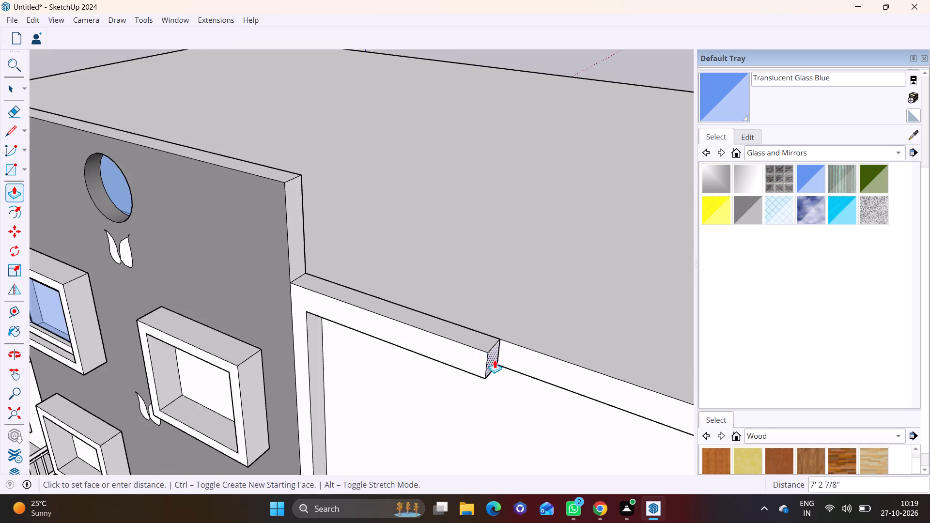
{"action": "middle_click_drag", "start_coordinate": [495, 360], "coordinate": [107, 195]}
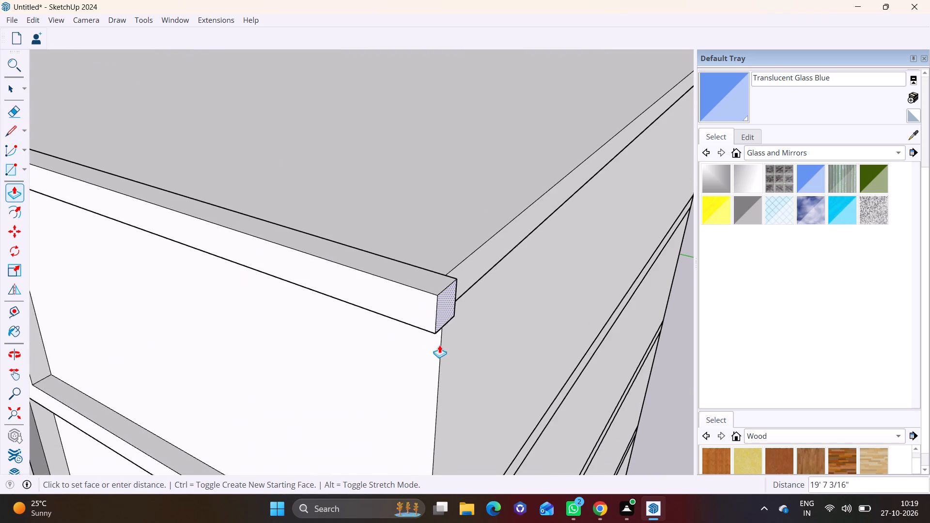
{"action": "left_click", "coordinate": [441, 350]}
Push/Pull the connected front face of the extension's ledges and posts outward about 8' 3" to form deep balcony recesses.
{"action": "scroll", "coordinate": [378, 372], "scroll_direction": "down", "scroll_amount": 12}
{"action": "middle_click_drag", "start_coordinate": [306, 385], "coordinate": [557, 283]}
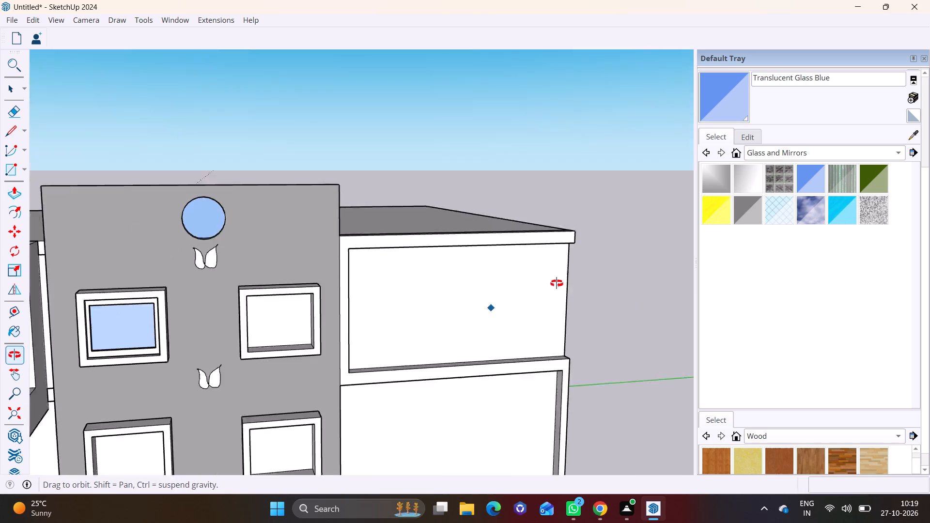
{"action": "middle_click_drag", "start_coordinate": [557, 283], "coordinate": [557, 283]}
{"action": "scroll", "coordinate": [443, 335], "scroll_direction": "down", "scroll_amount": 7}
{"action": "middle_click_drag", "start_coordinate": [473, 332], "coordinate": [418, 259], "text": "shift"}
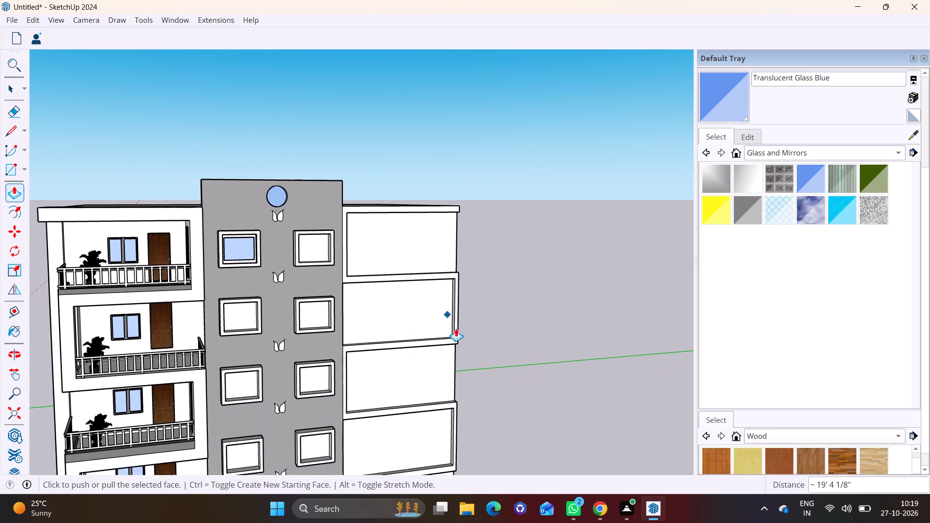
{"action": "middle_click_drag", "start_coordinate": [438, 330], "coordinate": [246, 320]}
{"action": "scroll", "coordinate": [436, 253], "scroll_direction": "up", "scroll_amount": 3}
{"action": "middle_click_drag", "start_coordinate": [419, 269], "coordinate": [383, 268]}
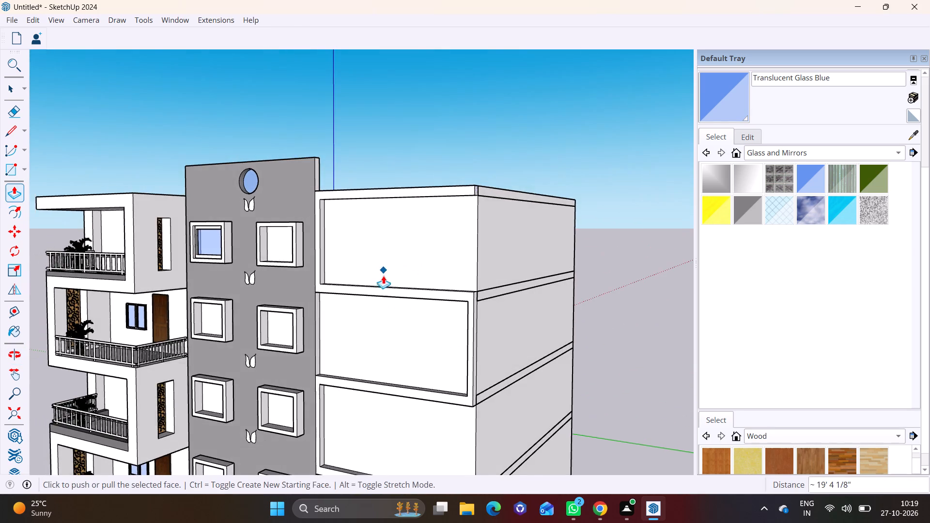
{"action": "scroll", "coordinate": [387, 283], "scroll_direction": "down", "scroll_amount": 6}
{"action": "middle_click_drag", "start_coordinate": [380, 318], "coordinate": [336, 309], "text": "shift"}
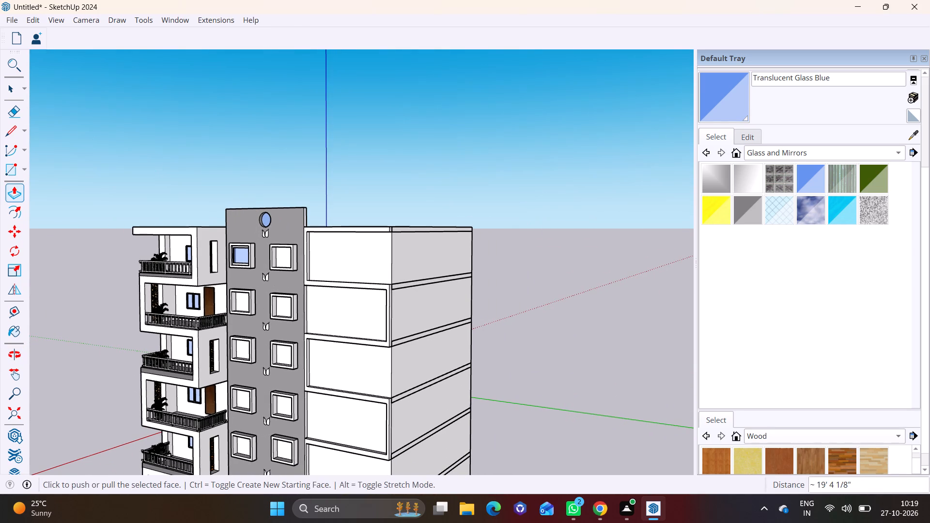
{"action": "left_click", "coordinate": [12, 92]}
{"action": "scroll", "coordinate": [334, 278], "scroll_direction": "up", "scroll_amount": 4}
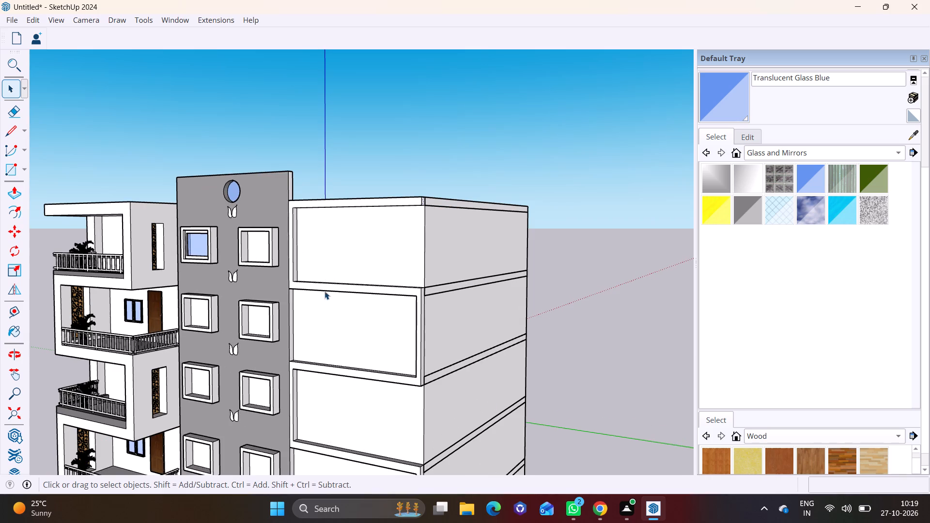
{"action": "left_click", "coordinate": [327, 287]}
{"action": "left_click", "coordinate": [16, 194]}
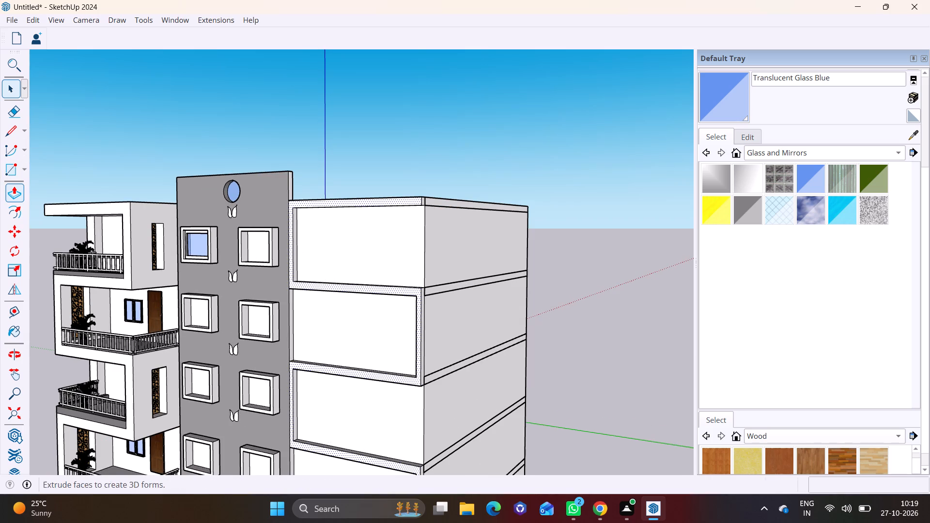
{"action": "left_click", "coordinate": [315, 286]}
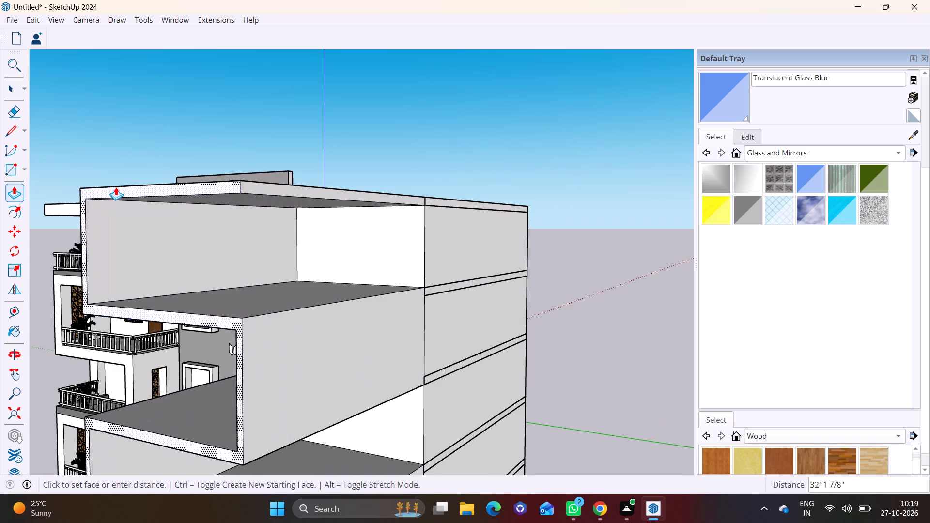
{"action": "middle_click_drag", "start_coordinate": [117, 187], "coordinate": [122, 246]}
{"action": "left_click", "coordinate": [116, 208]}
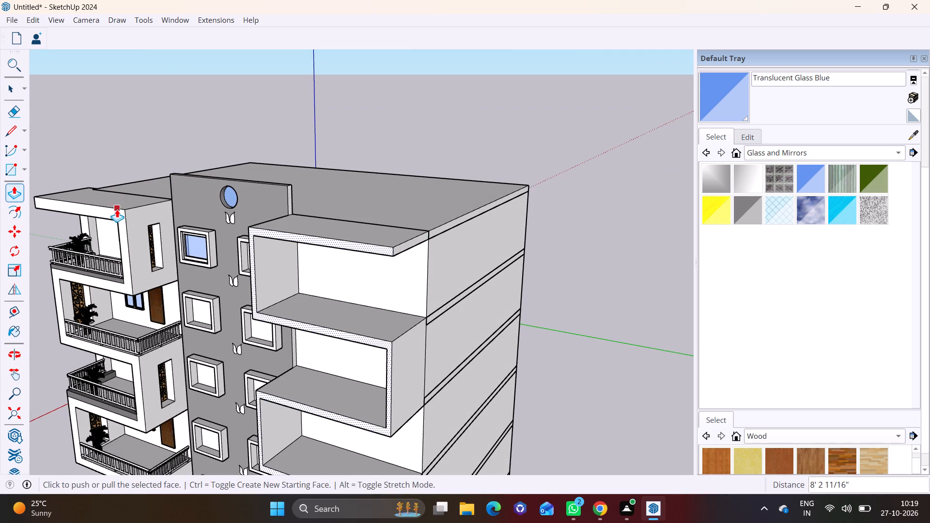
{"action": "key", "text": "space"}
{"action": "left_click", "coordinate": [619, 300]}
Push/Pull the inner face of the top storey's tower-side balcony wall inward about 1' 8" to thicken the wall.
{"action": "middle_click_drag", "start_coordinate": [452, 359], "coordinate": [437, 253]}
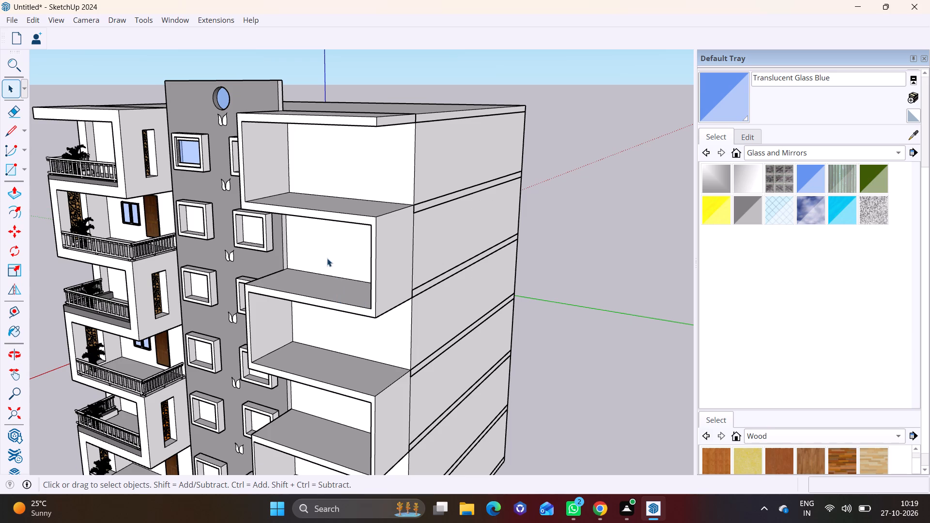
{"action": "left_click", "coordinate": [261, 161]}
{"action": "left_click", "coordinate": [13, 186]}
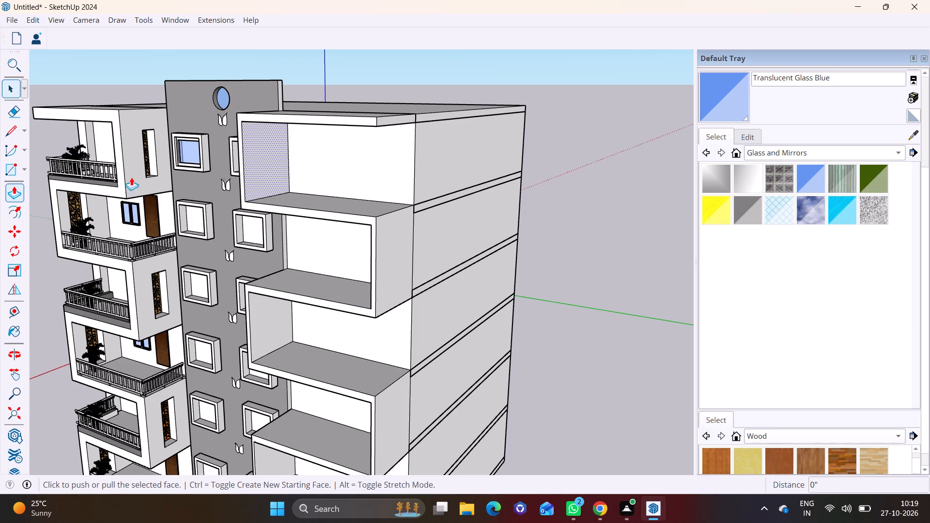
{"action": "left_click", "coordinate": [263, 157]}
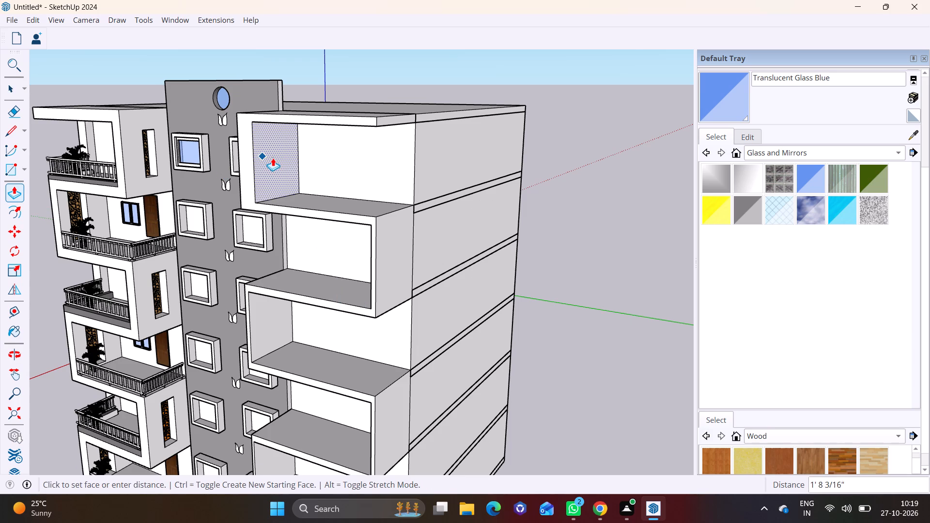
{"action": "left_click", "coordinate": [272, 158]}
Push/Pull the underside of the top storey balcony's roof slab down about 10 inches.
{"action": "middle_click_drag", "start_coordinate": [325, 247], "coordinate": [388, 143]}
{"action": "middle_click_drag", "start_coordinate": [363, 78], "coordinate": [327, 162]}
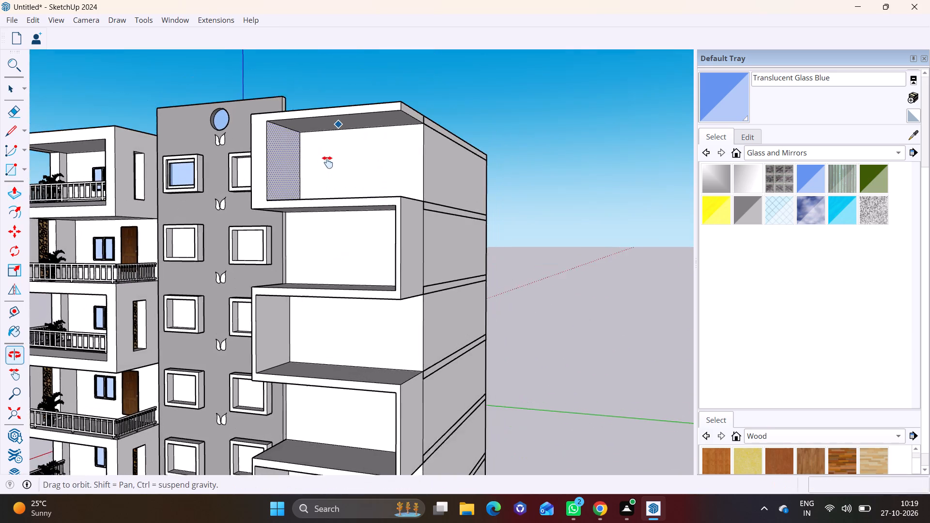
{"action": "middle_click_drag", "start_coordinate": [327, 162], "coordinate": [326, 164]}
{"action": "left_click", "coordinate": [12, 82]}
{"action": "left_click", "coordinate": [338, 134]}
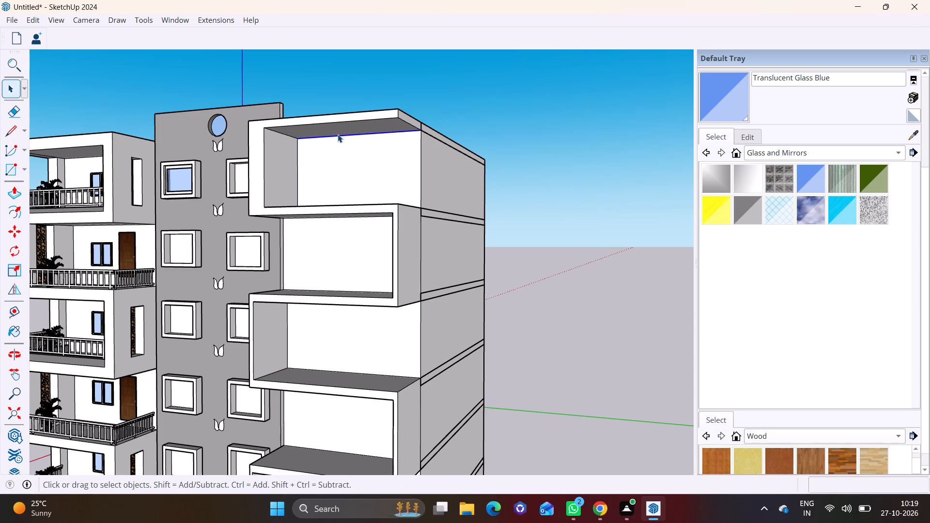
{"action": "left_click", "coordinate": [313, 130]}
{"action": "left_click", "coordinate": [10, 189]}
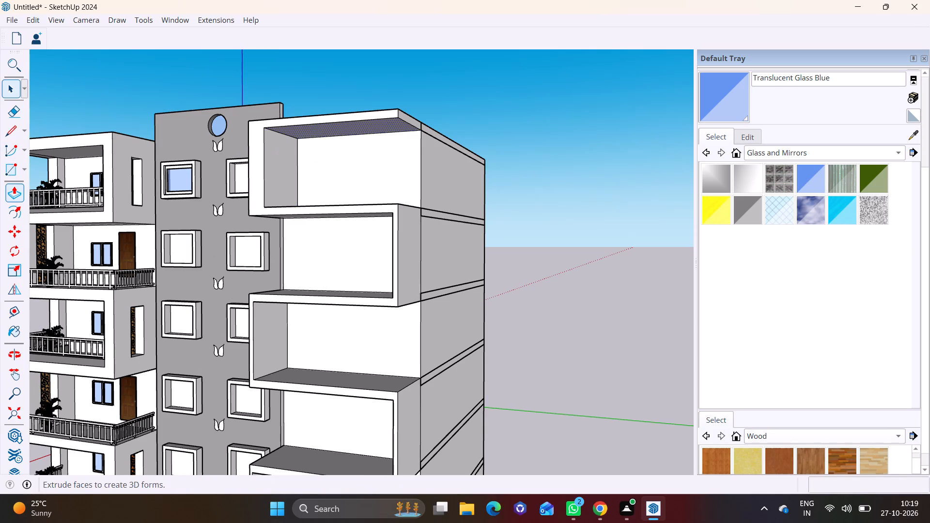
{"action": "left_click", "coordinate": [318, 128]}
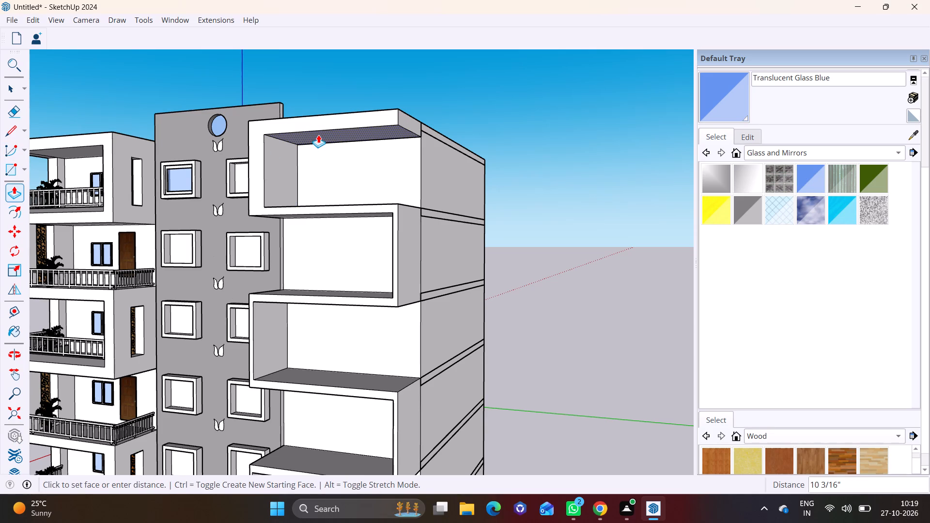
{"action": "left_click", "coordinate": [318, 135]}
Push/Pull the ceiling face of the extension's second balcony from the top down about 1' to thicken the slab.
{"action": "middle_click_drag", "start_coordinate": [304, 225], "coordinate": [361, 167]}
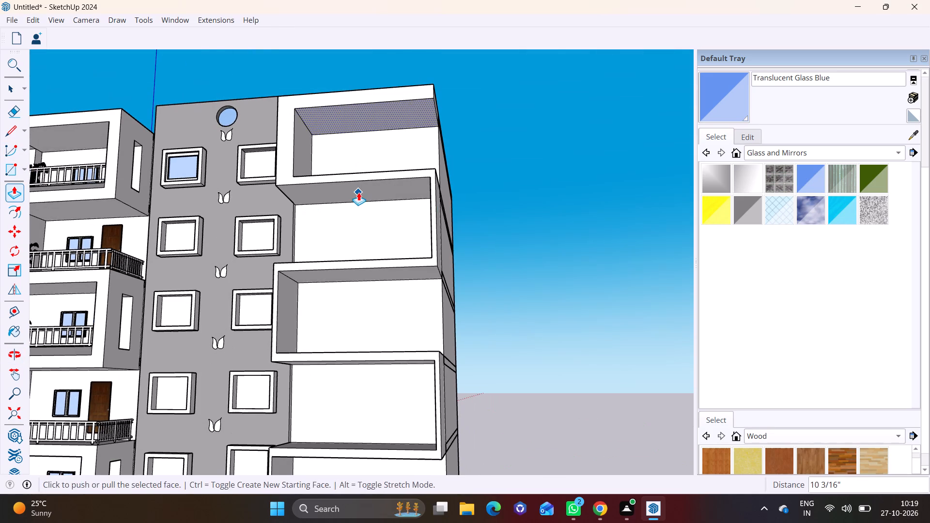
{"action": "key", "text": "space"}
{"action": "left_click", "coordinate": [358, 192]}
{"action": "left_click", "coordinate": [16, 192]}
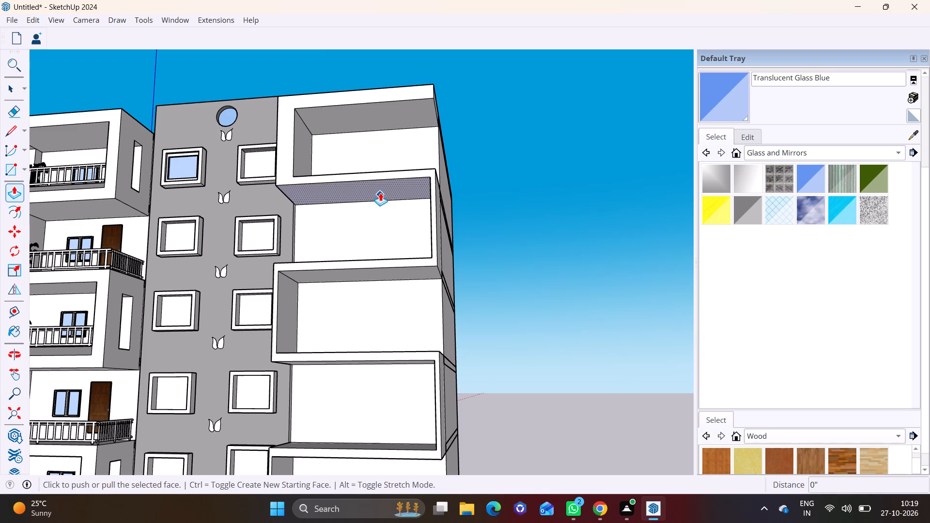
{"action": "left_click", "coordinate": [380, 190]}
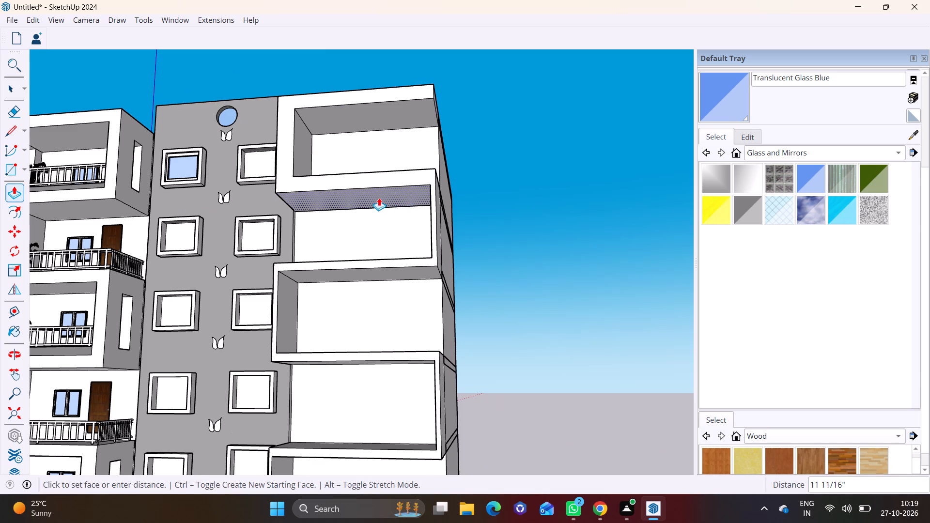
{"action": "left_click", "coordinate": [378, 198]}
Push/Pull the inner face of the outer side wall on the second balcony from the top inward about 2' 2".
{"action": "middle_click_drag", "start_coordinate": [399, 215], "coordinate": [625, 233]}
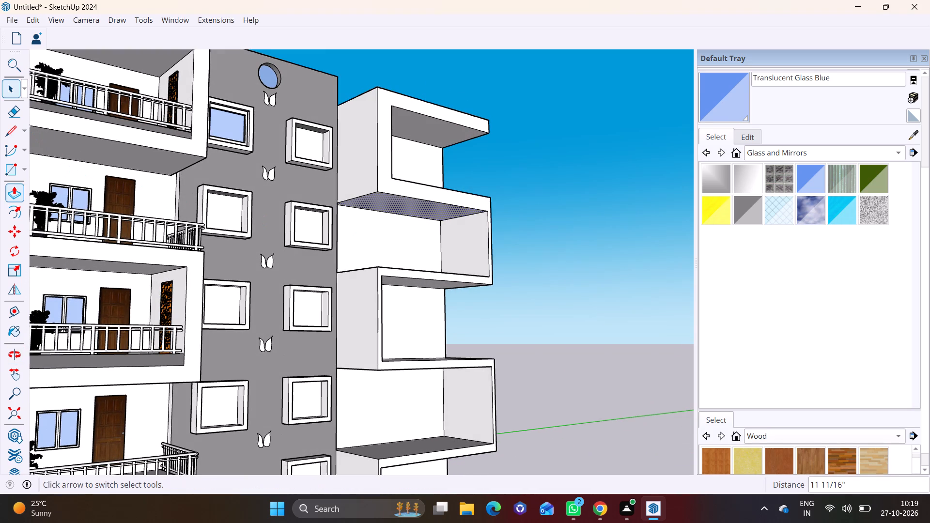
{"action": "left_click", "coordinate": [8, 88]}
{"action": "left_click", "coordinate": [485, 248]}
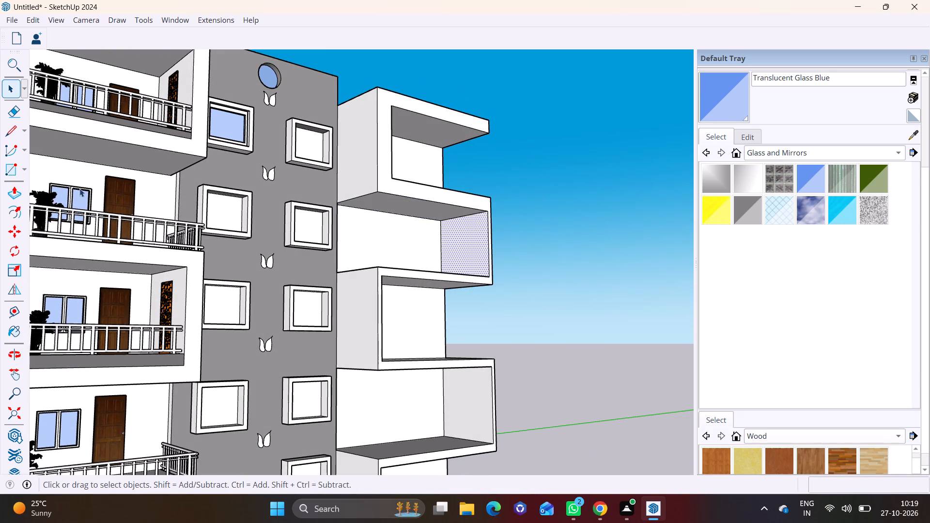
{"action": "left_click", "coordinate": [12, 188]}
{"action": "left_click", "coordinate": [470, 233]}
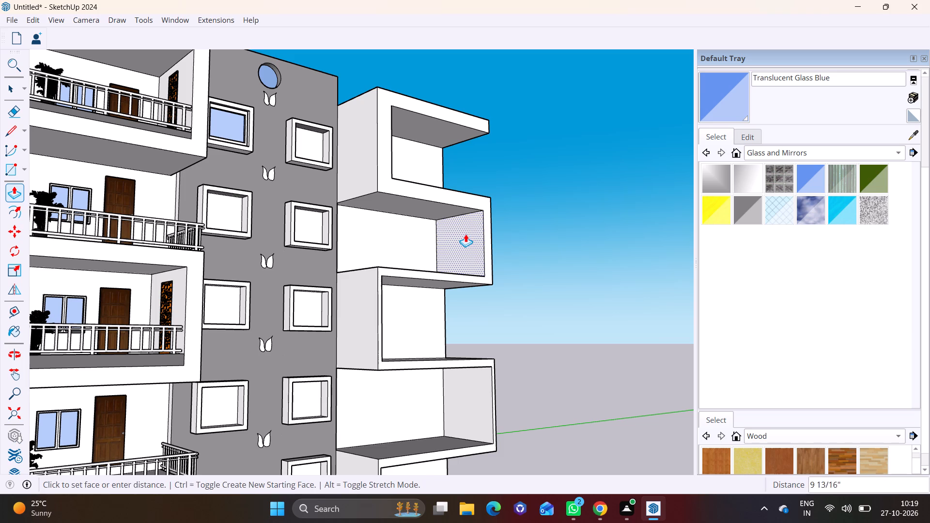
{"action": "left_click", "coordinate": [460, 233]}
Push/Pull the ceiling face of the extension's third balcony from the top down about 9 inches.
{"action": "middle_click_drag", "start_coordinate": [466, 276], "coordinate": [422, 262]}
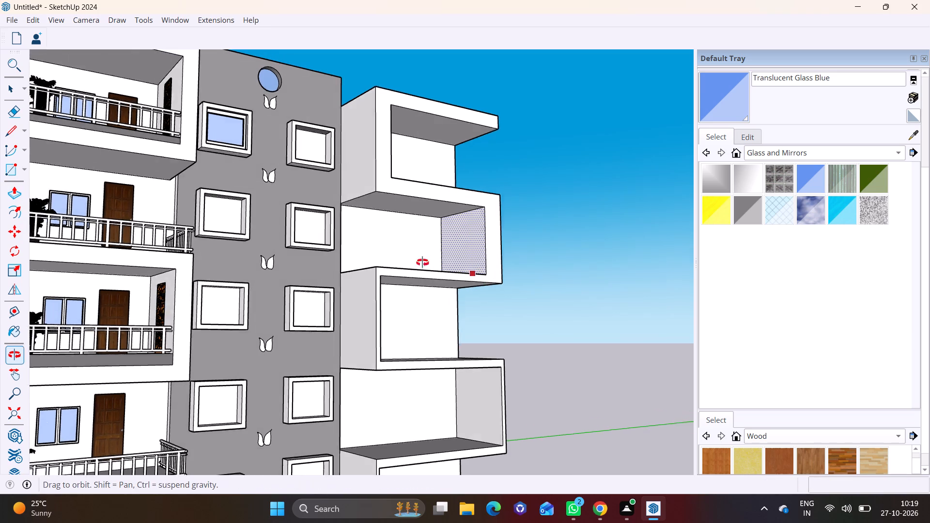
{"action": "middle_click_drag", "start_coordinate": [422, 262], "coordinate": [348, 201]}
{"action": "middle_click_drag", "start_coordinate": [473, 302], "coordinate": [373, 231]}
{"action": "scroll", "coordinate": [373, 232], "scroll_direction": "up", "scroll_amount": 2}
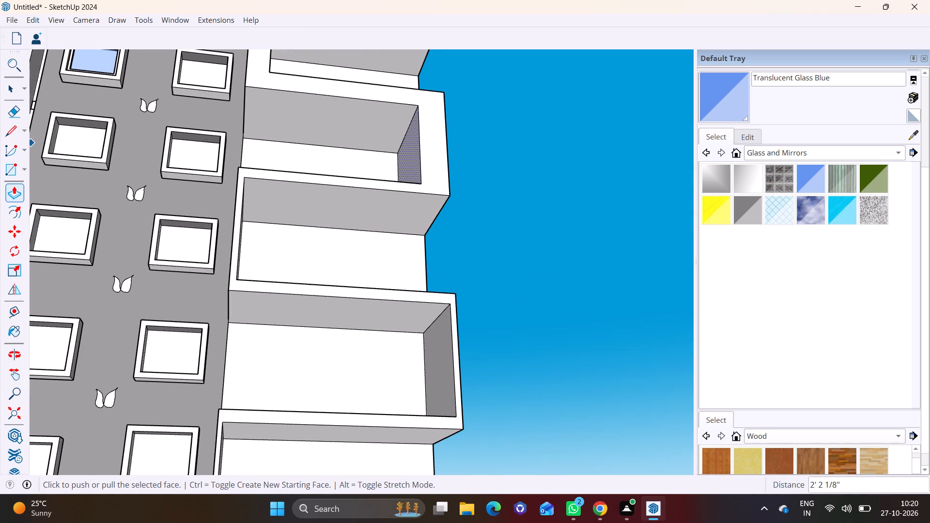
{"action": "left_click", "coordinate": [4, 86]}
{"action": "left_click", "coordinate": [349, 207]}
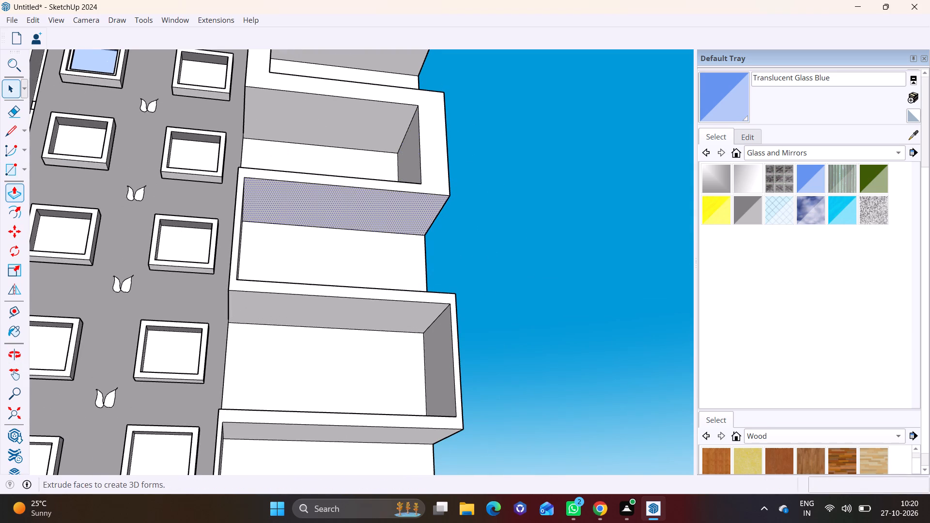
{"action": "left_click", "coordinate": [10, 187]}
{"action": "left_click", "coordinate": [332, 191]}
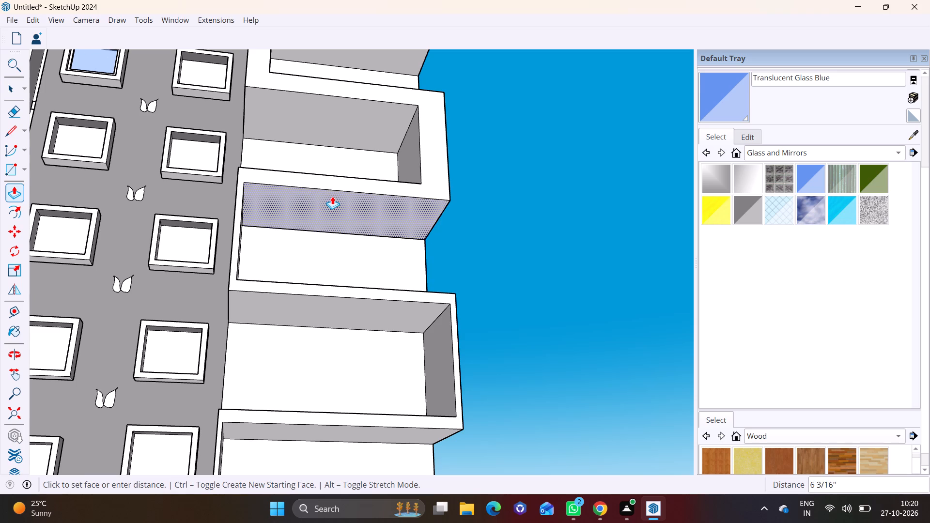
{"action": "left_click", "coordinate": [332, 198]}
Push/Pull the inner face of the third balcony's tower-side wall inward about 1' 4" to thicken the wall.
{"action": "middle_click_drag", "start_coordinate": [314, 216], "coordinate": [211, 244]}
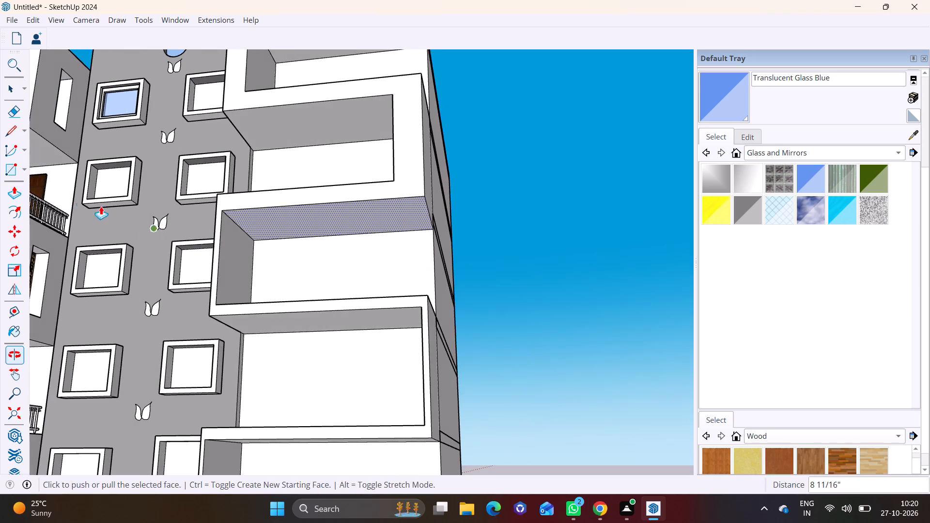
{"action": "left_click", "coordinate": [14, 91]}
{"action": "left_click", "coordinate": [240, 249]}
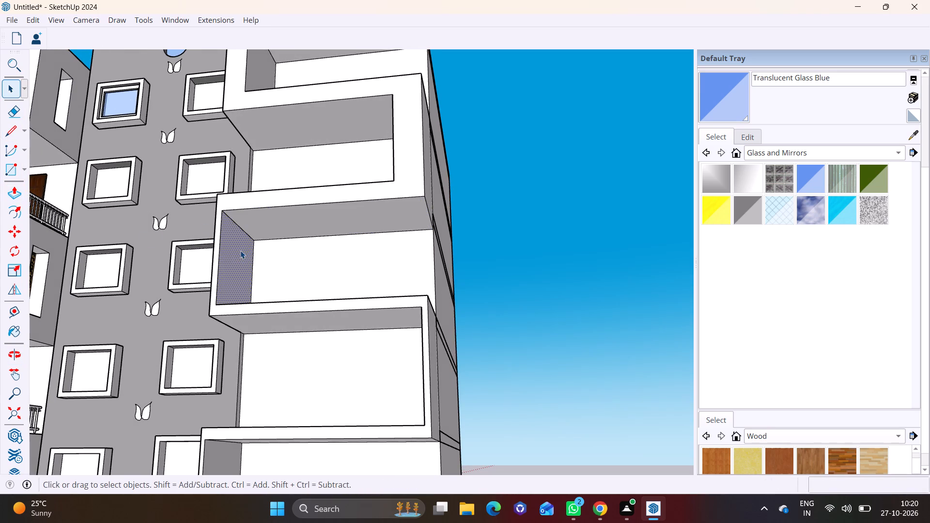
{"action": "left_click", "coordinate": [16, 193]}
{"action": "left_click", "coordinate": [226, 262]}
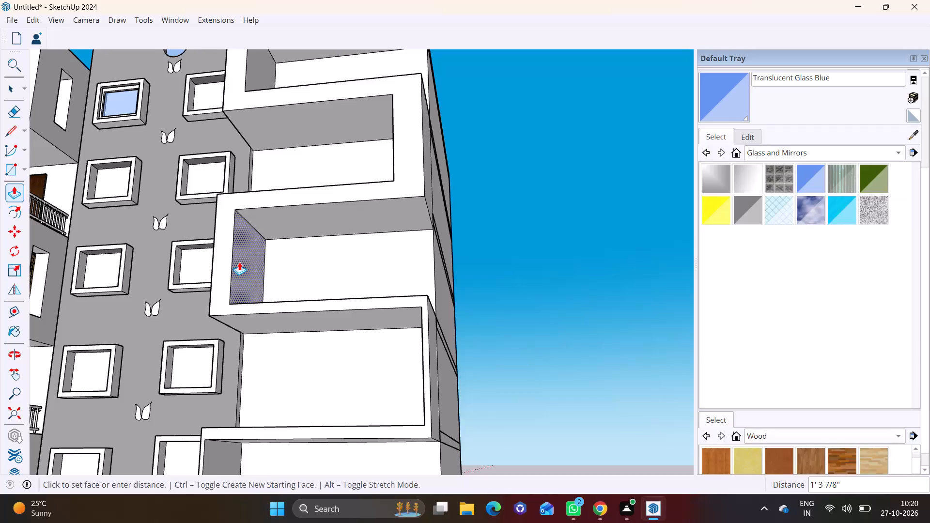
{"action": "left_click", "coordinate": [240, 262]}
Push/Pull the ceiling face of the extension's fourth balcony from the top down about 10 inches.
{"action": "middle_click_drag", "start_coordinate": [269, 293], "coordinate": [348, 271]}
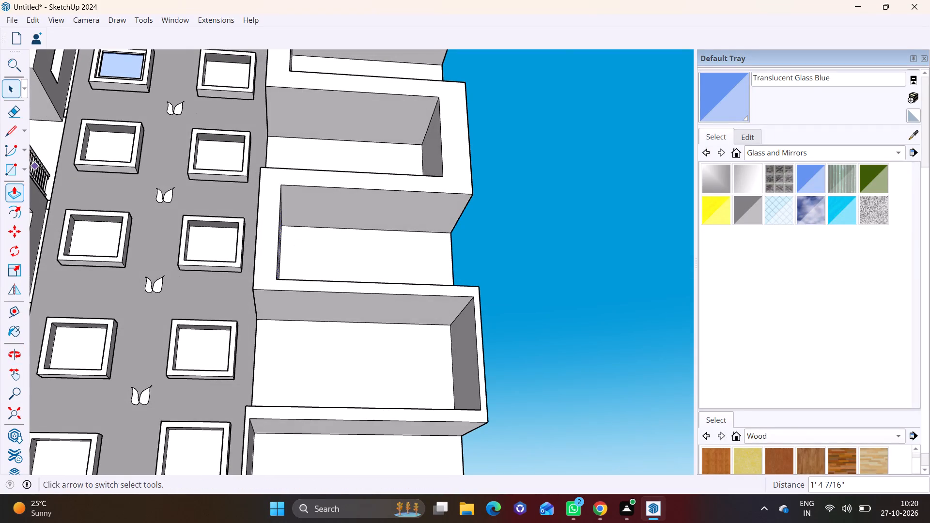
{"action": "left_click", "coordinate": [10, 90]}
{"action": "left_click", "coordinate": [378, 318]}
{"action": "left_click", "coordinate": [8, 190]}
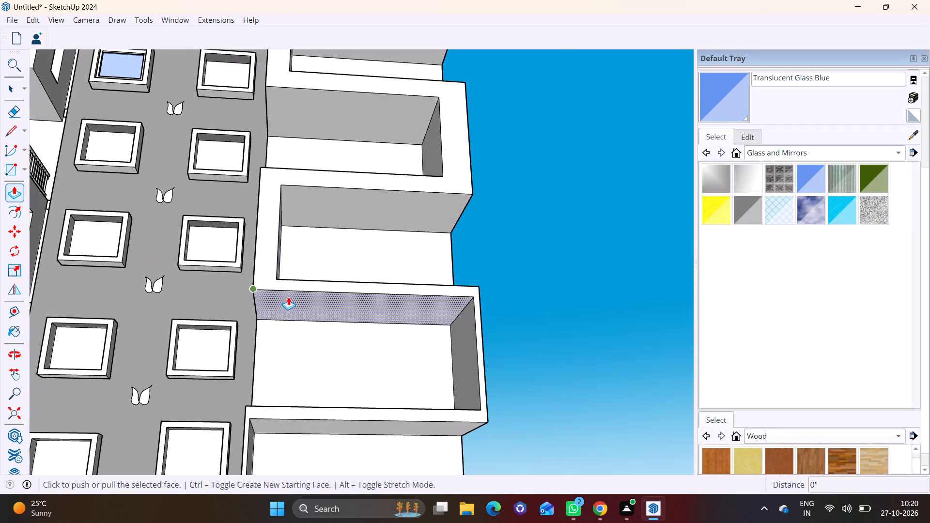
{"action": "left_click", "coordinate": [316, 301]}
{"action": "left_click", "coordinate": [318, 310]}
Push/Pull the inner face of the outer side wall on the fourth balcony from the top inward about 1' 11".
{"action": "scroll", "coordinate": [338, 310], "scroll_direction": "down", "scroll_amount": 2}
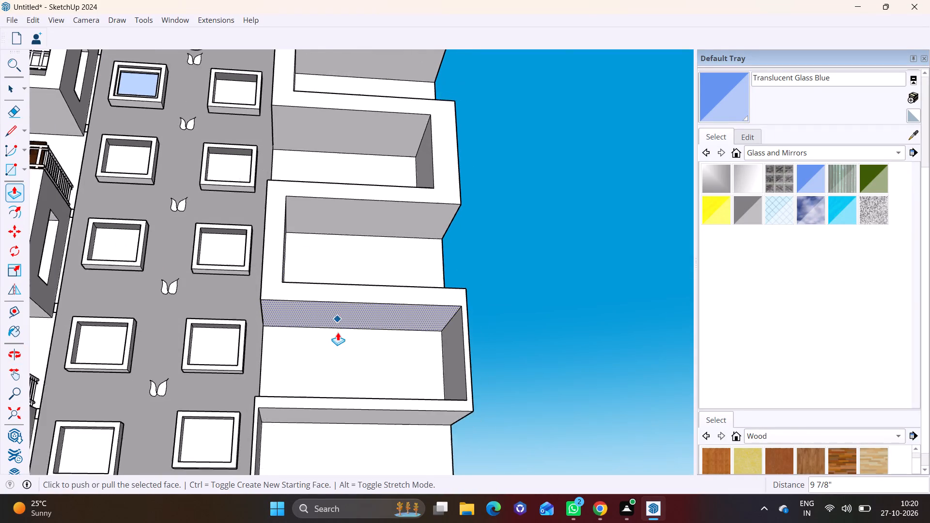
{"action": "scroll", "coordinate": [338, 332], "scroll_direction": "down", "scroll_amount": 3}
{"action": "middle_click_drag", "start_coordinate": [341, 349], "coordinate": [347, 274]}
{"action": "middle_click_drag", "start_coordinate": [354, 290], "coordinate": [388, 372]}
{"action": "scroll", "coordinate": [421, 306], "scroll_direction": "up", "scroll_amount": 2}
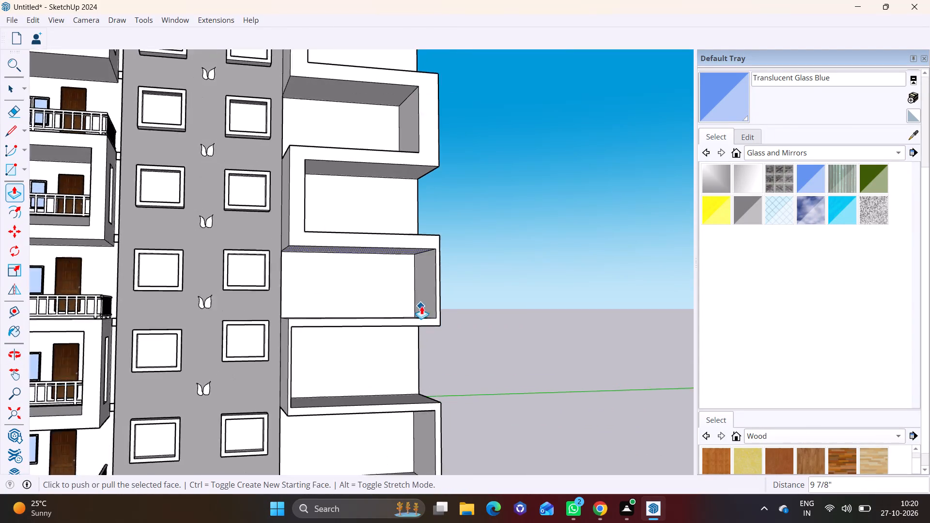
{"action": "left_click", "coordinate": [12, 87]}
{"action": "left_click", "coordinate": [434, 288]}
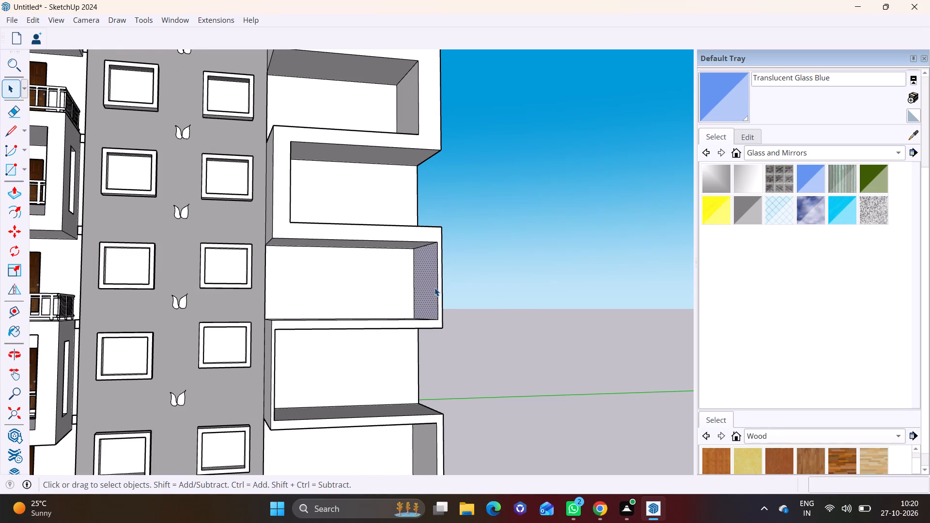
{"action": "left_click", "coordinate": [18, 186]}
{"action": "left_click", "coordinate": [421, 277]}
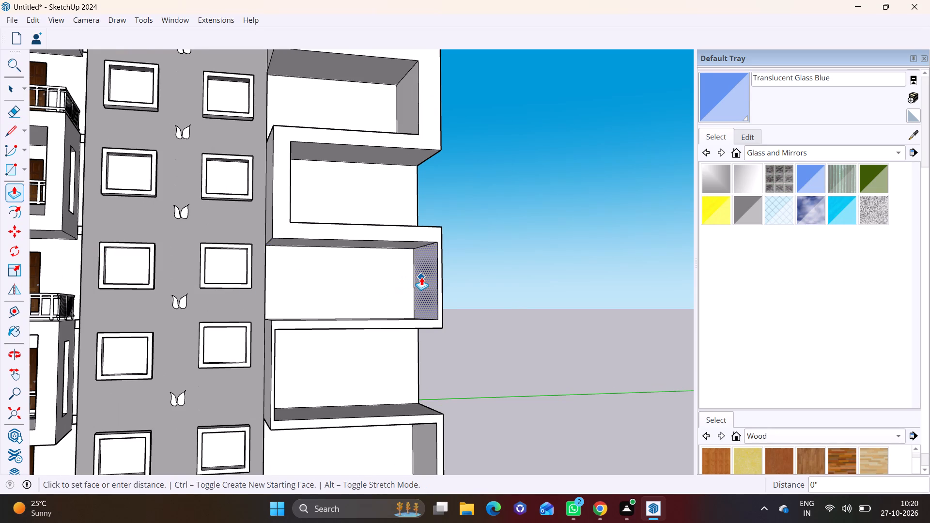
{"action": "left_click", "coordinate": [407, 276]}
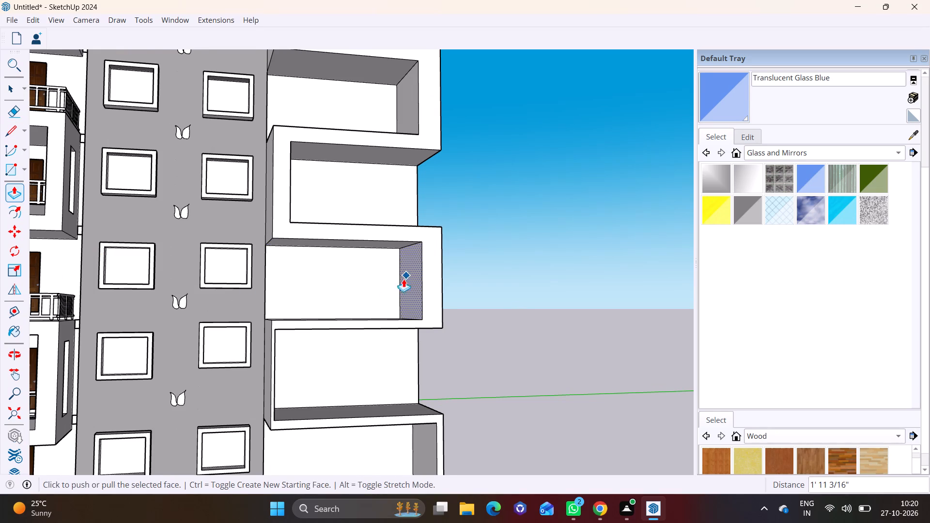
Push/Pull the ceiling face of the extension's fifth balcony from the top, just above the lowest one, down about 1' 1".
{"action": "scroll", "coordinate": [383, 322], "scroll_direction": "down", "scroll_amount": 2}
{"action": "middle_click_drag", "start_coordinate": [381, 327], "coordinate": [384, 274]}
{"action": "middle_click_drag", "start_coordinate": [379, 316], "coordinate": [355, 214], "text": "shift"}
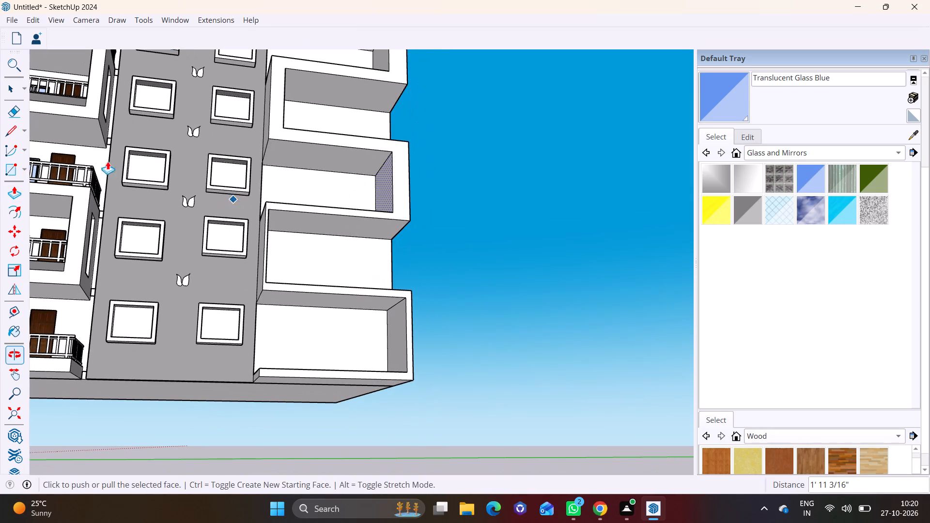
{"action": "left_click", "coordinate": [8, 88]}
{"action": "left_click", "coordinate": [338, 225]}
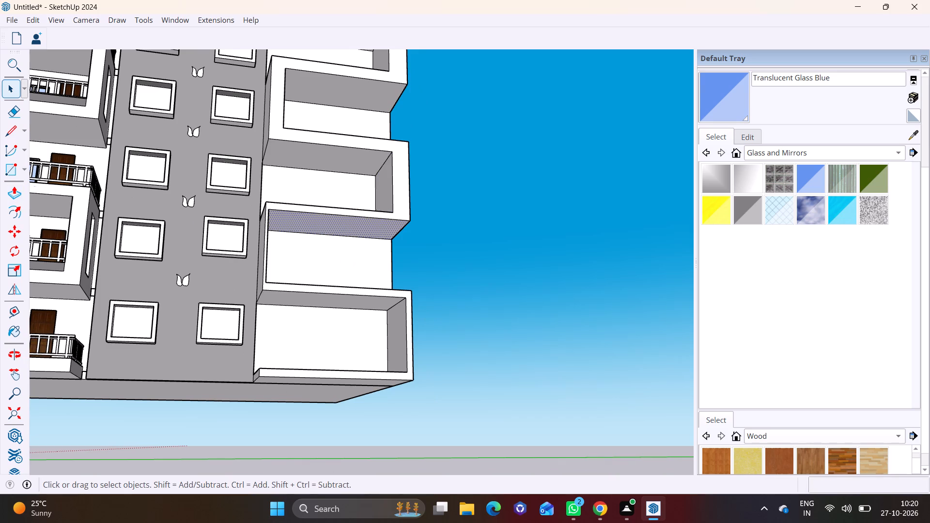
{"action": "left_click", "coordinate": [13, 186]}
{"action": "left_click", "coordinate": [340, 222]}
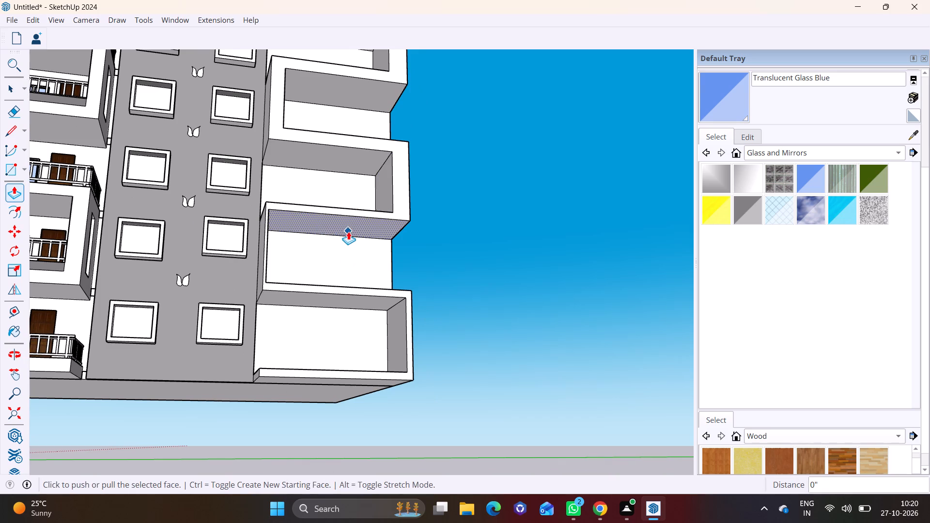
{"action": "left_click", "coordinate": [344, 227]}
{"action": "left_click", "coordinate": [345, 235]}
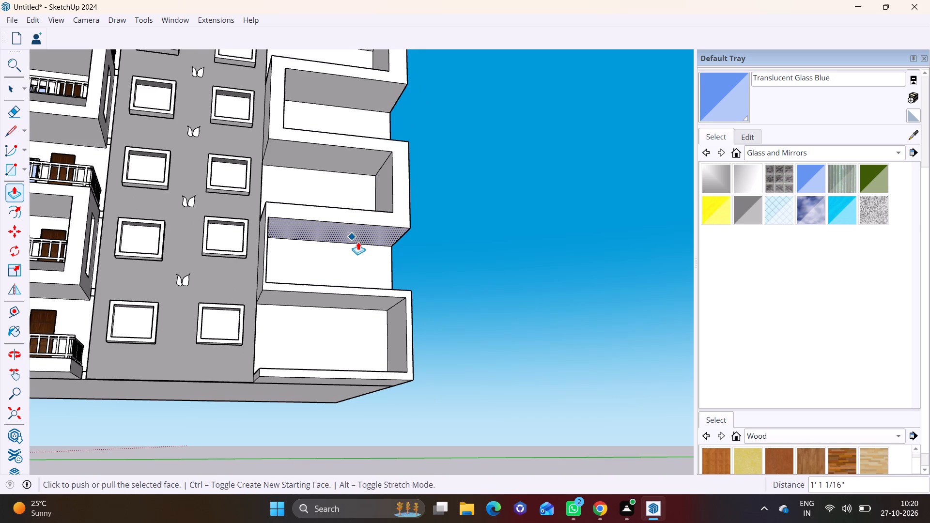
Push/Pull the inner face of the fifth balcony's tower-side wall inward about 2' to thicken the wall.
{"action": "middle_click_drag", "start_coordinate": [375, 250], "coordinate": [206, 308]}
{"action": "scroll", "coordinate": [270, 282], "scroll_direction": "up", "scroll_amount": 2}
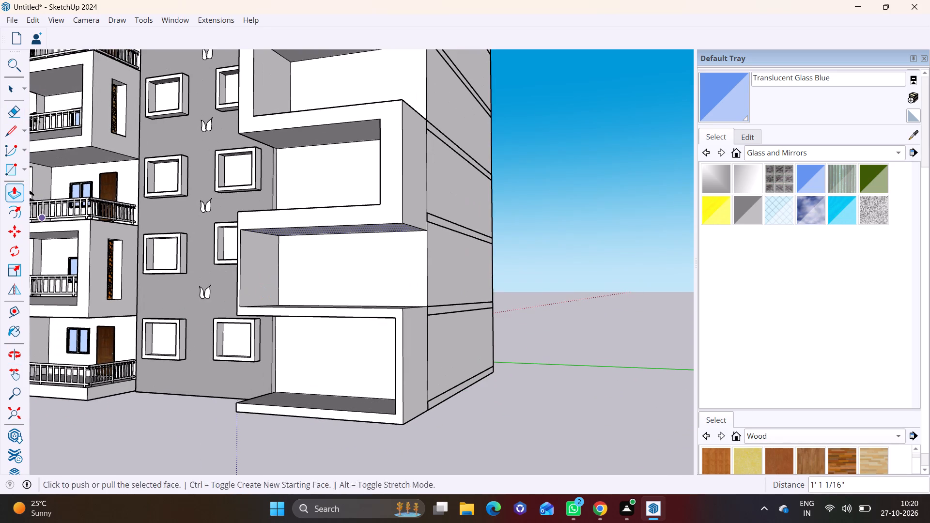
{"action": "left_click", "coordinate": [13, 83]}
{"action": "left_click", "coordinate": [271, 255]}
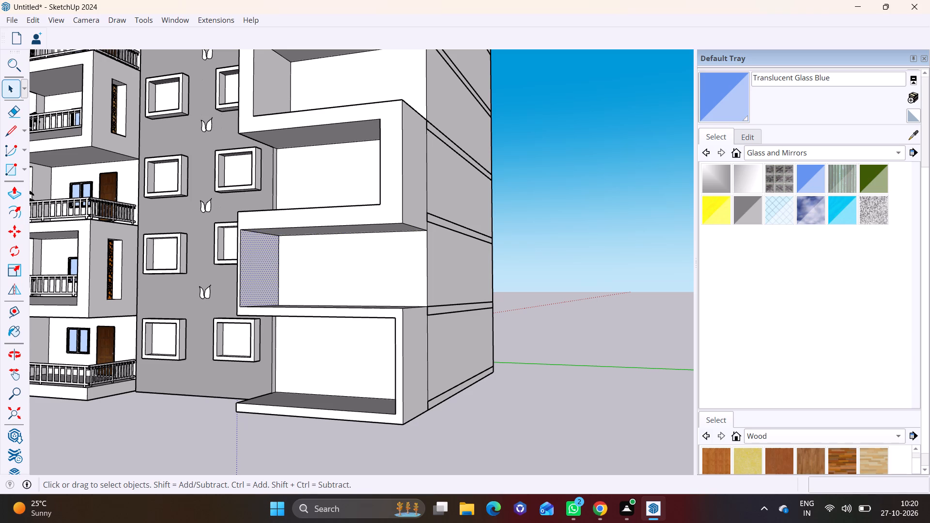
{"action": "left_click", "coordinate": [9, 194]}
{"action": "left_click", "coordinate": [253, 276]}
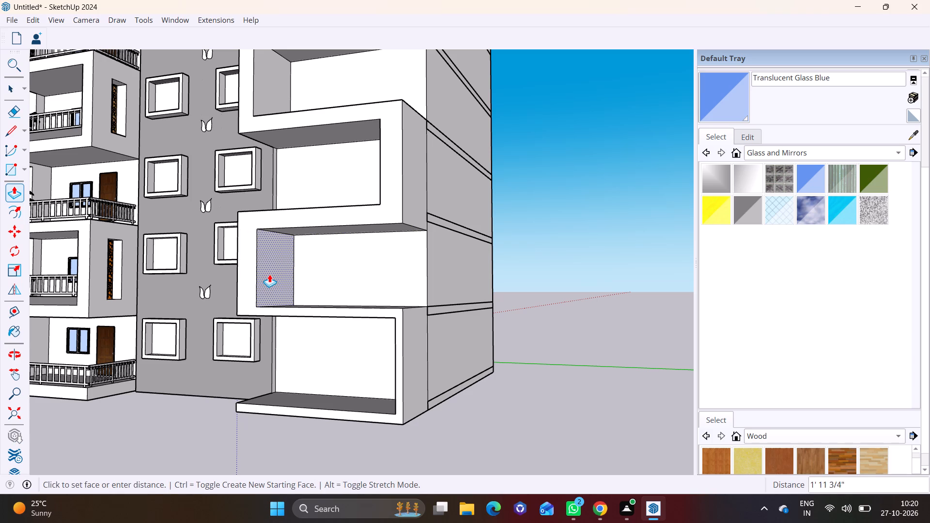
{"action": "left_click", "coordinate": [269, 274]}
Push/Pull the ceiling face of the extension's lowest balcony downward to thicken the slab above it.
{"action": "scroll", "coordinate": [305, 336], "scroll_direction": "down", "scroll_amount": 3}
{"action": "middle_click_drag", "start_coordinate": [308, 350], "coordinate": [354, 285]}
{"action": "scroll", "coordinate": [355, 292], "scroll_direction": "up", "scroll_amount": 5}
{"action": "left_click", "coordinate": [11, 83]}
{"action": "left_click", "coordinate": [381, 301]}
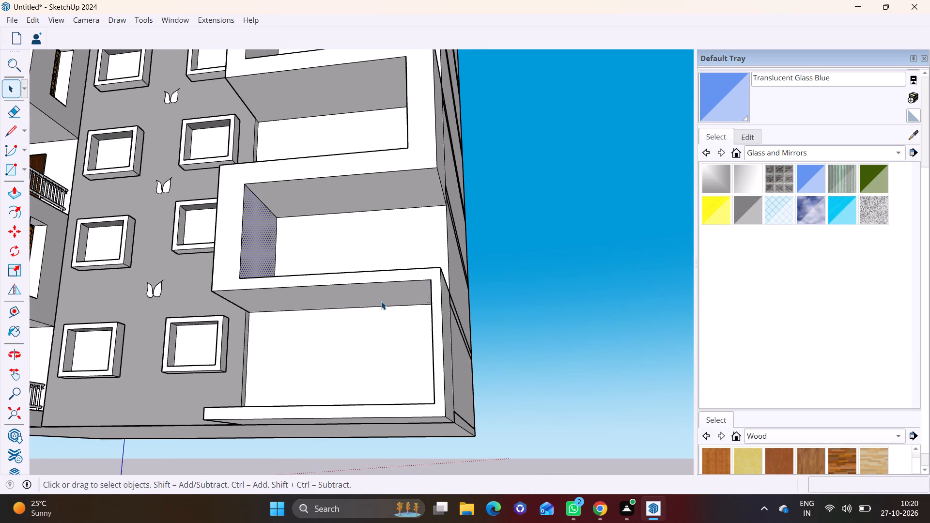
{"action": "left_click", "coordinate": [16, 189]}
{"action": "left_click", "coordinate": [294, 293]}
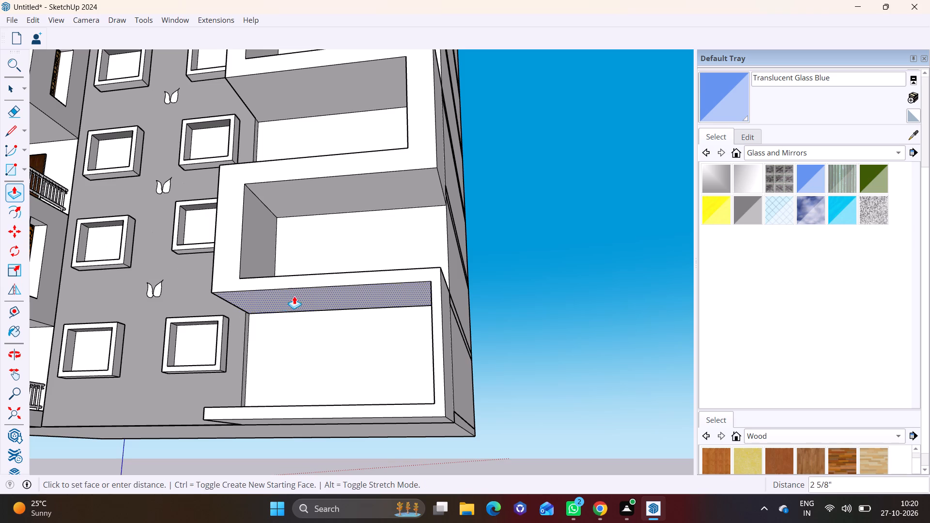
{"action": "left_click", "coordinate": [294, 299]}
Push/Pull the inner face of the lowest balcony's outer side wall inward about 1' 3 1/2".
{"action": "middle_click_drag", "start_coordinate": [326, 296], "coordinate": [489, 377]}
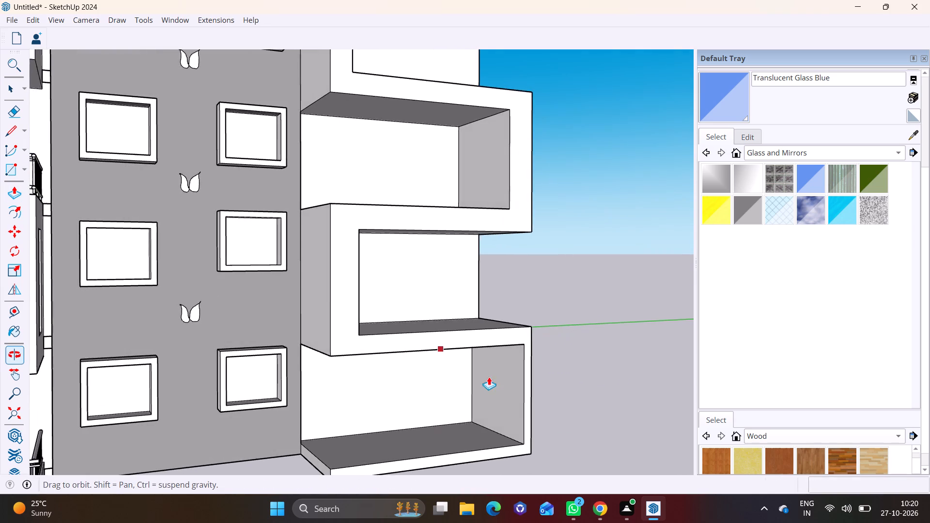
{"action": "middle_click_drag", "start_coordinate": [489, 377], "coordinate": [488, 376]}
{"action": "middle_click_drag", "start_coordinate": [493, 381], "coordinate": [434, 275]}
{"action": "left_click", "coordinate": [2, 94]}
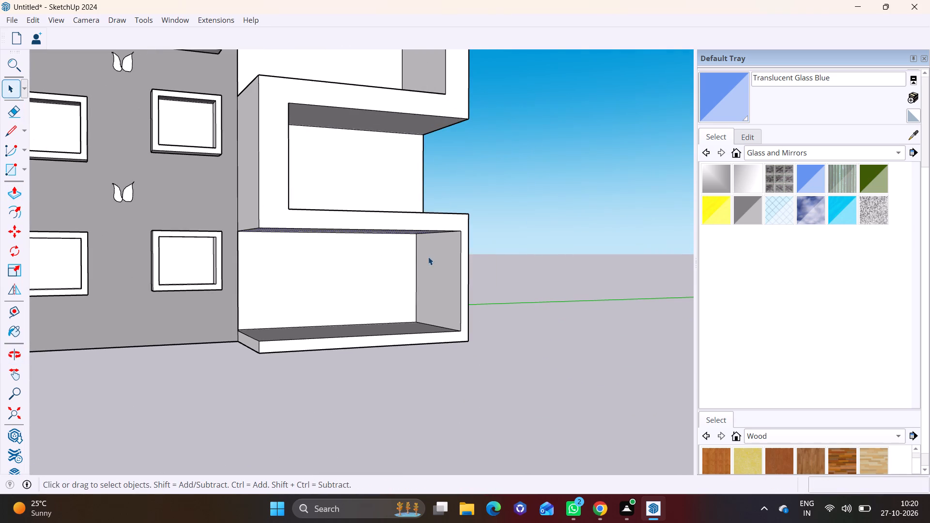
{"action": "left_click", "coordinate": [433, 260]}
{"action": "left_click", "coordinate": [14, 187]}
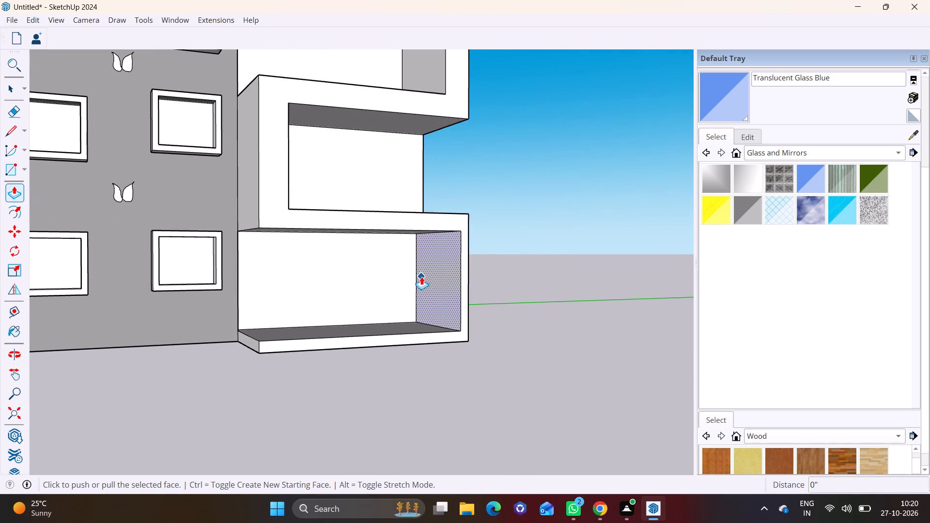
{"action": "left_click", "coordinate": [444, 271]}
{"action": "left_click", "coordinate": [432, 271]}
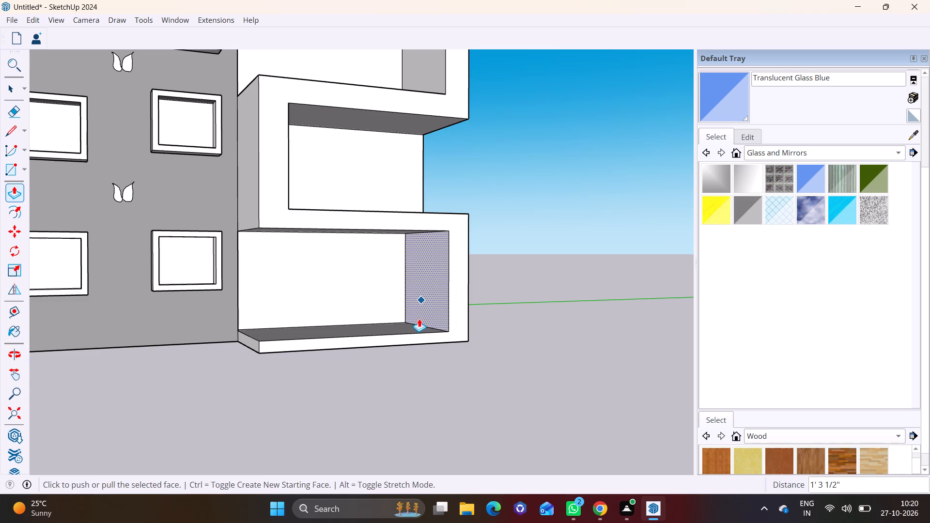
Push/Pull the floor face of the extension's lowest balcony upward to thicken its floor slab.
{"action": "middle_click_drag", "start_coordinate": [411, 321], "coordinate": [298, 339]}
{"action": "left_click", "coordinate": [16, 91]}
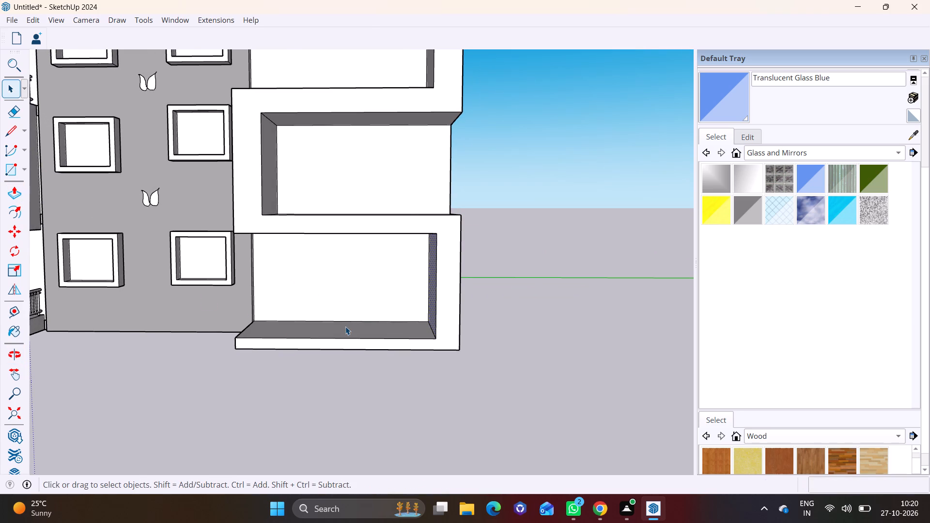
{"action": "left_click", "coordinate": [345, 326]}
{"action": "left_click", "coordinate": [17, 197]}
{"action": "left_click", "coordinate": [316, 330]}
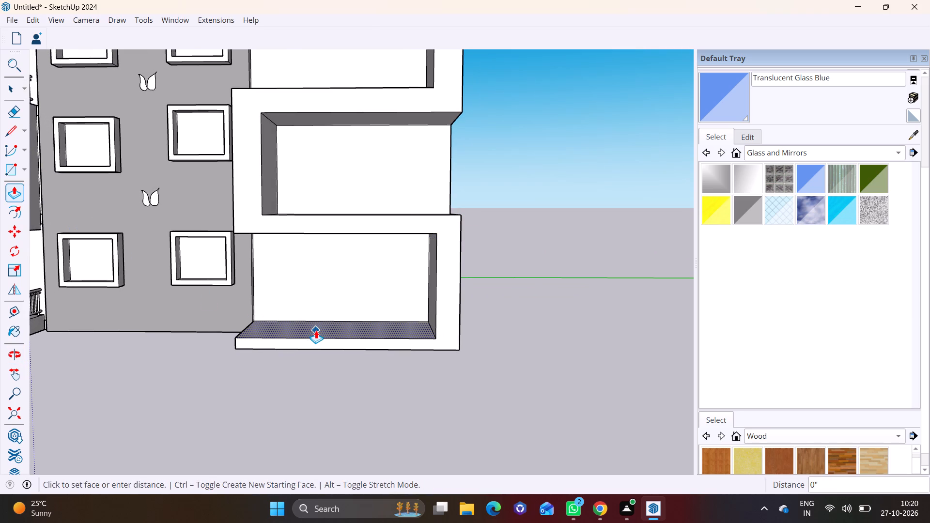
{"action": "left_click", "coordinate": [316, 320]}
{"action": "key", "text": "space"}
{"action": "left_click", "coordinate": [490, 363]}
Push/Pull the inner face of the outer side wall on the extension's second balcony from the top outward about 1' 1/4" to thin it.
{"action": "scroll", "coordinate": [344, 364], "scroll_direction": "down", "scroll_amount": 4}
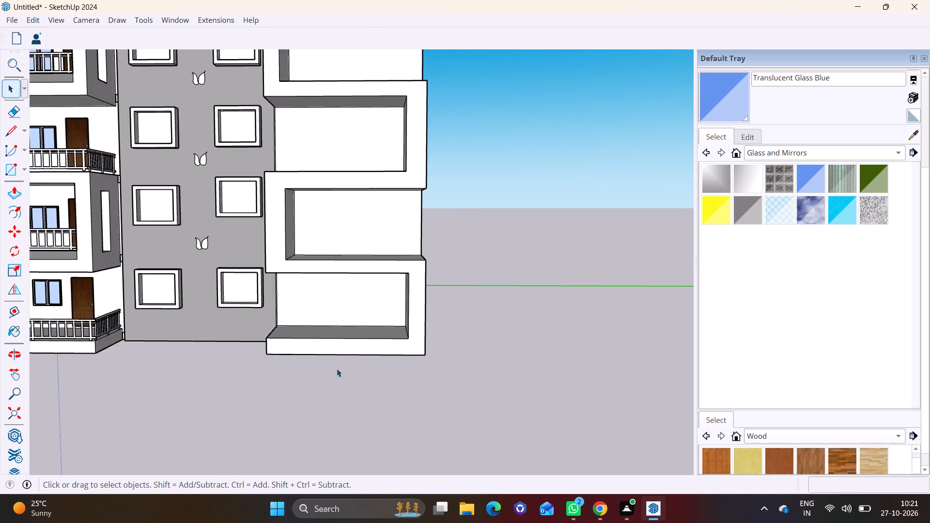
{"action": "scroll", "coordinate": [337, 369], "scroll_direction": "down", "scroll_amount": 8}
{"action": "middle_click_drag", "start_coordinate": [349, 340], "coordinate": [367, 387], "text": "shift"}
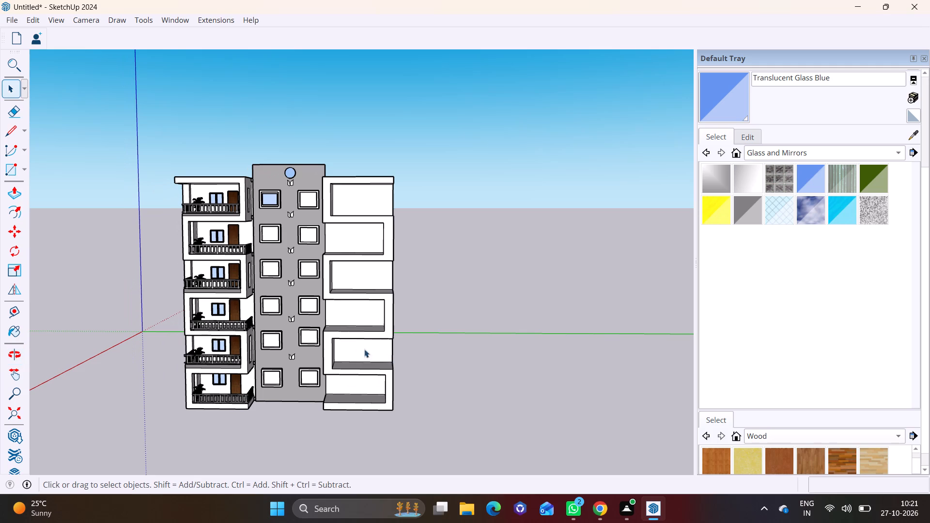
{"action": "middle_click_drag", "start_coordinate": [345, 345], "coordinate": [366, 329]}
{"action": "scroll", "coordinate": [424, 155], "scroll_direction": "up", "scroll_amount": 6}
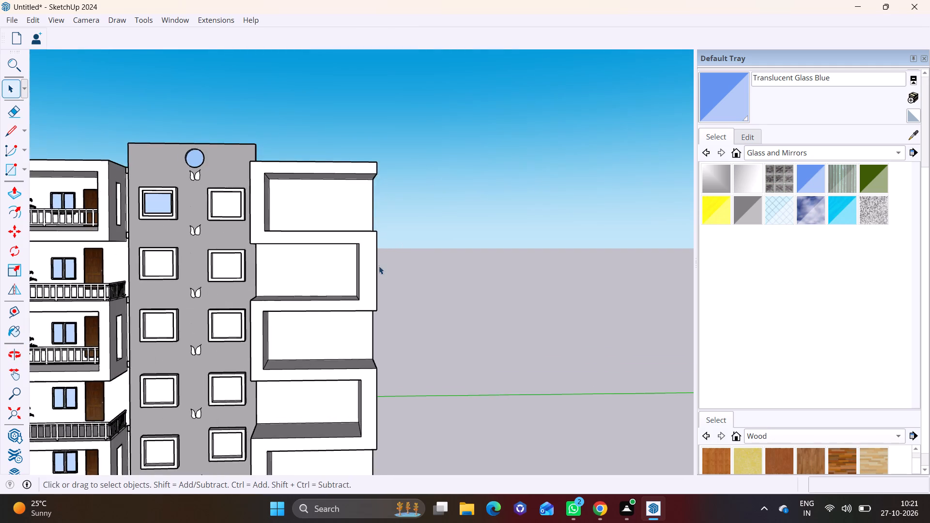
{"action": "middle_click_drag", "start_coordinate": [377, 268], "coordinate": [452, 274]}
{"action": "left_click", "coordinate": [367, 261]}
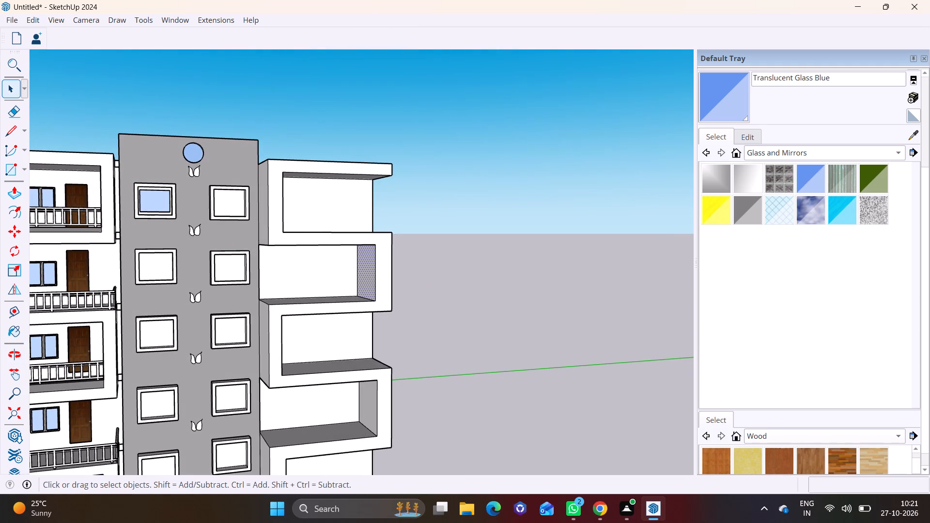
{"action": "left_click", "coordinate": [16, 186]}
{"action": "left_click", "coordinate": [371, 266]}
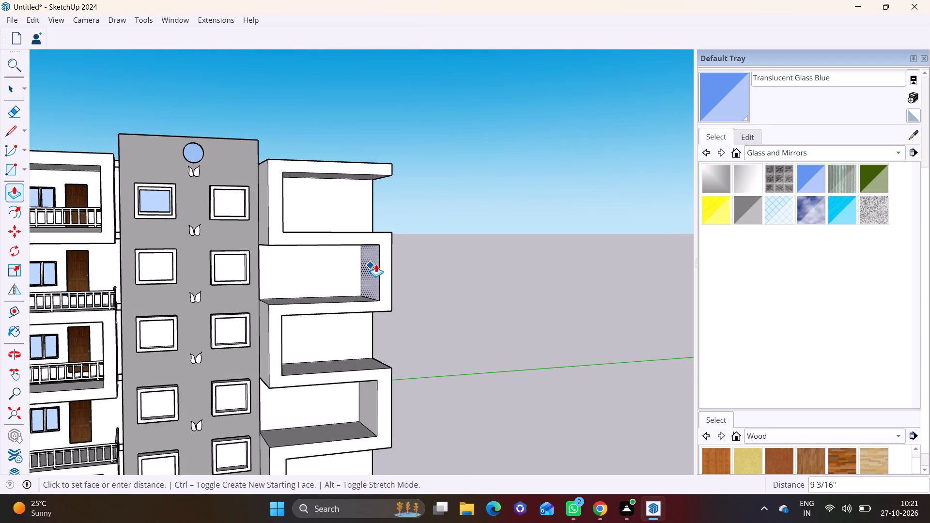
{"action": "left_click", "coordinate": [376, 264]}
Push/Pull the inner face of the fifth balcony's tower-side wall back toward the tower about 3 3/4" to thin the wall slightly.
{"action": "scroll", "coordinate": [334, 354], "scroll_direction": "down", "scroll_amount": 2}
{"action": "middle_click_drag", "start_coordinate": [329, 380], "coordinate": [322, 261]}
{"action": "middle_click_drag", "start_coordinate": [309, 317], "coordinate": [274, 308]}
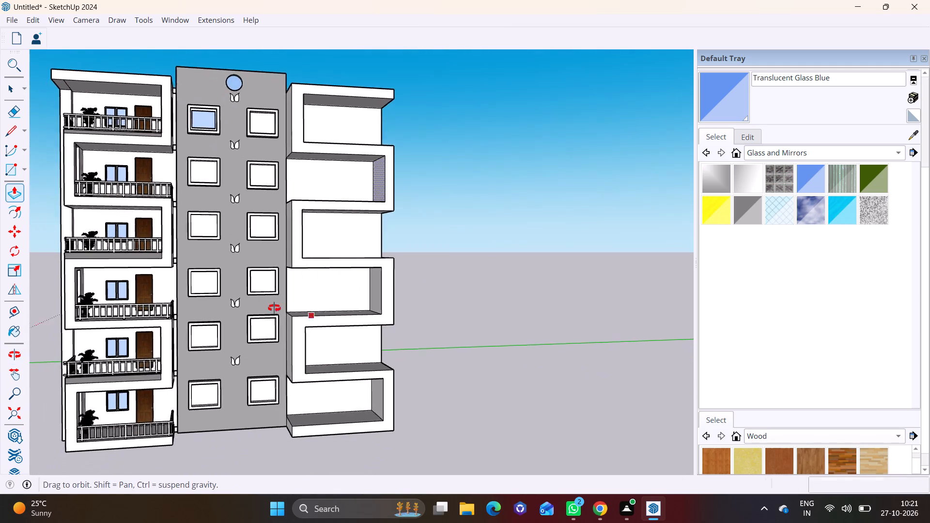
{"action": "middle_click_drag", "start_coordinate": [274, 308], "coordinate": [214, 299]}
{"action": "scroll", "coordinate": [294, 343], "scroll_direction": "up", "scroll_amount": 5}
{"action": "middle_click_drag", "start_coordinate": [300, 342], "coordinate": [220, 314], "text": "shift"}
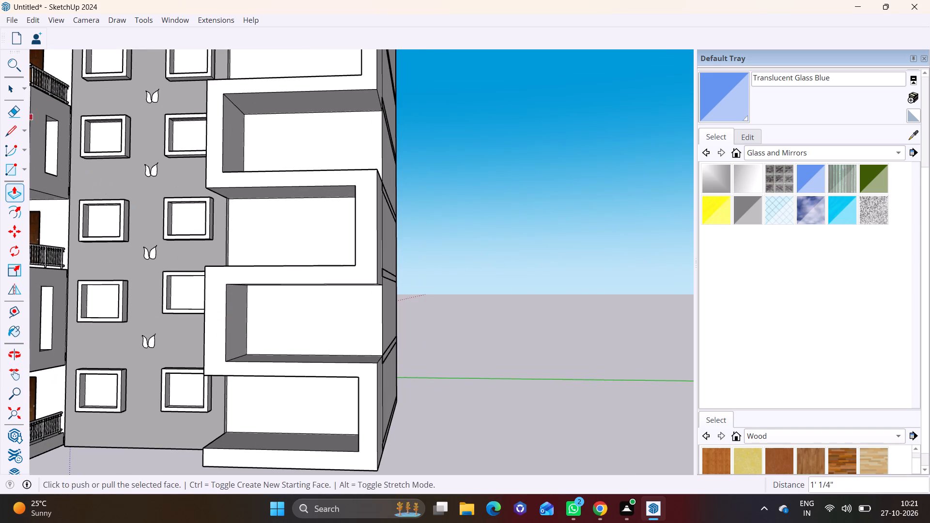
{"action": "left_click_drag", "start_coordinate": [2, 90], "coordinate": [6, 90]}
{"action": "left_click", "coordinate": [235, 324]}
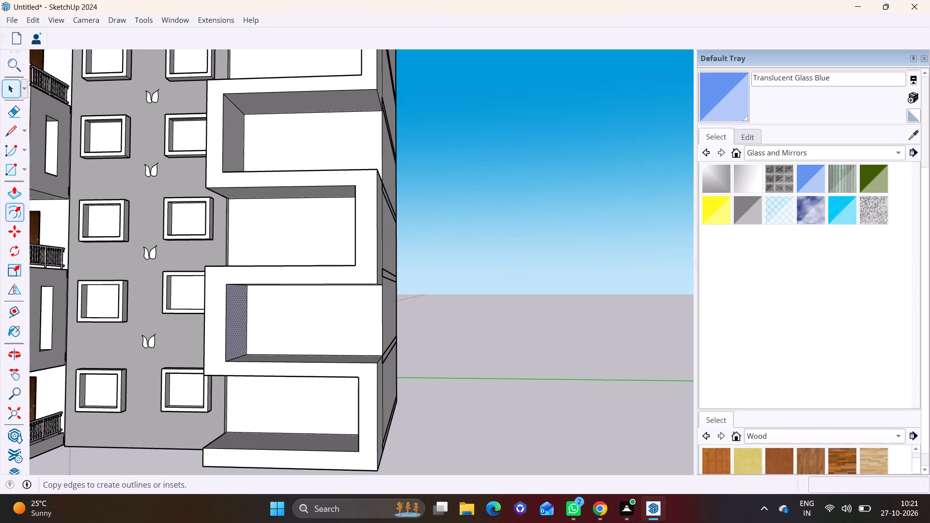
{"action": "left_click", "coordinate": [14, 198]}
{"action": "left_click", "coordinate": [240, 317]}
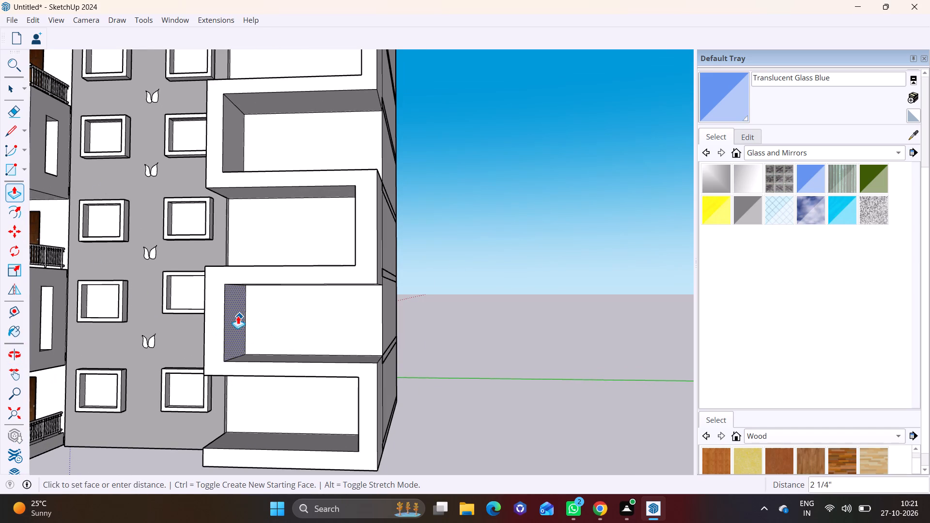
{"action": "left_click", "coordinate": [237, 315]}
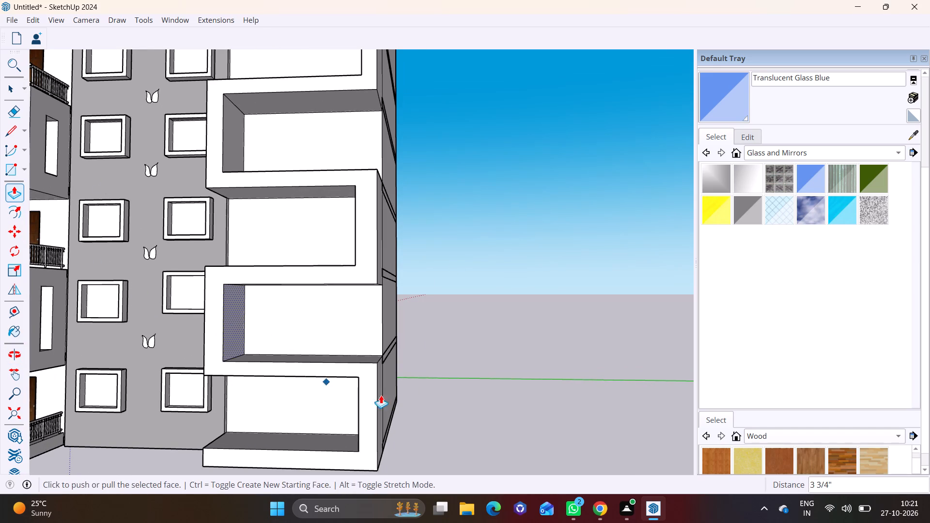
{"action": "key", "text": "space"}
{"action": "left_click", "coordinate": [445, 395]}
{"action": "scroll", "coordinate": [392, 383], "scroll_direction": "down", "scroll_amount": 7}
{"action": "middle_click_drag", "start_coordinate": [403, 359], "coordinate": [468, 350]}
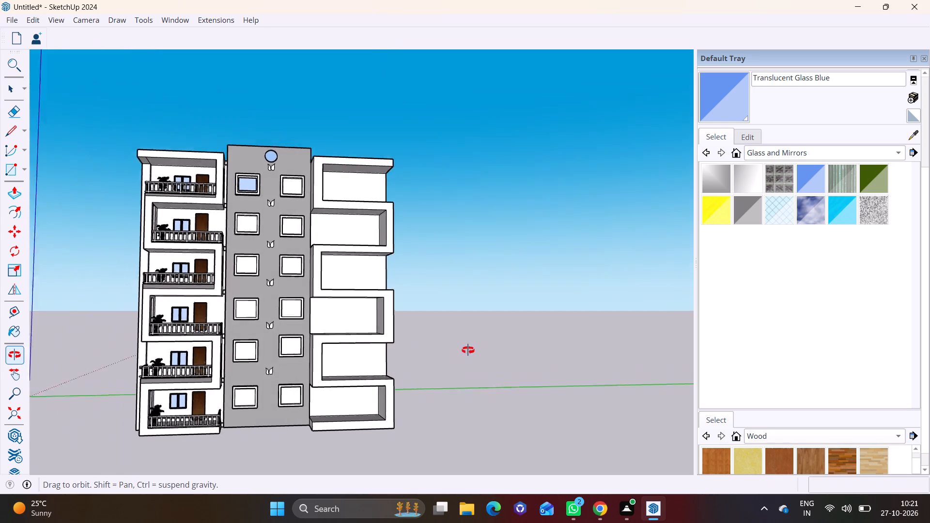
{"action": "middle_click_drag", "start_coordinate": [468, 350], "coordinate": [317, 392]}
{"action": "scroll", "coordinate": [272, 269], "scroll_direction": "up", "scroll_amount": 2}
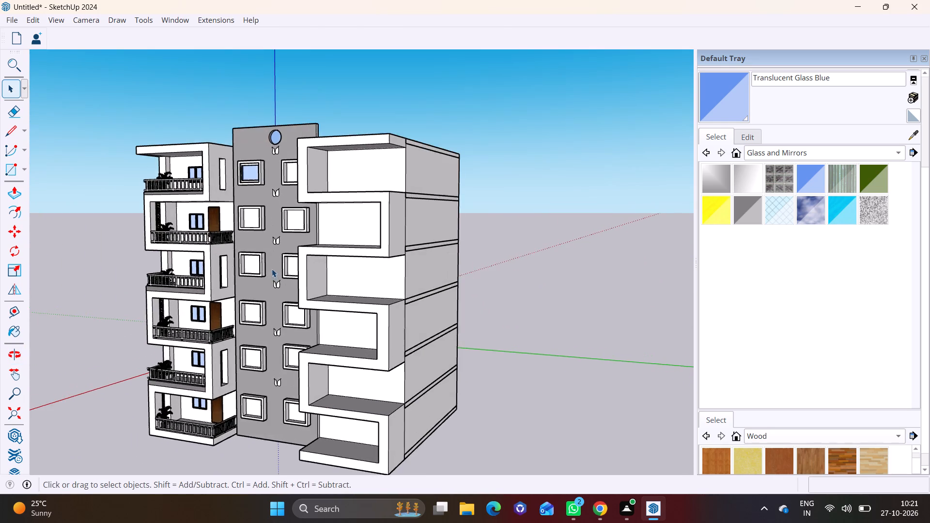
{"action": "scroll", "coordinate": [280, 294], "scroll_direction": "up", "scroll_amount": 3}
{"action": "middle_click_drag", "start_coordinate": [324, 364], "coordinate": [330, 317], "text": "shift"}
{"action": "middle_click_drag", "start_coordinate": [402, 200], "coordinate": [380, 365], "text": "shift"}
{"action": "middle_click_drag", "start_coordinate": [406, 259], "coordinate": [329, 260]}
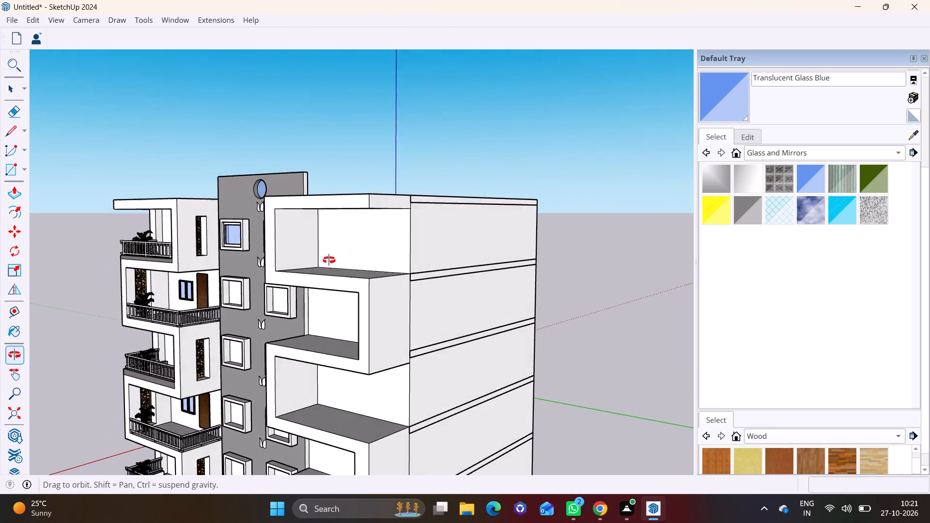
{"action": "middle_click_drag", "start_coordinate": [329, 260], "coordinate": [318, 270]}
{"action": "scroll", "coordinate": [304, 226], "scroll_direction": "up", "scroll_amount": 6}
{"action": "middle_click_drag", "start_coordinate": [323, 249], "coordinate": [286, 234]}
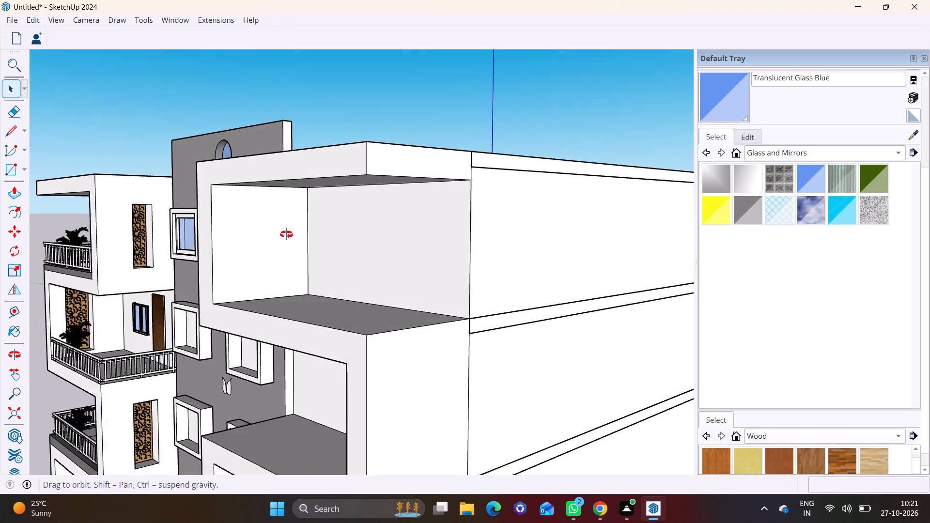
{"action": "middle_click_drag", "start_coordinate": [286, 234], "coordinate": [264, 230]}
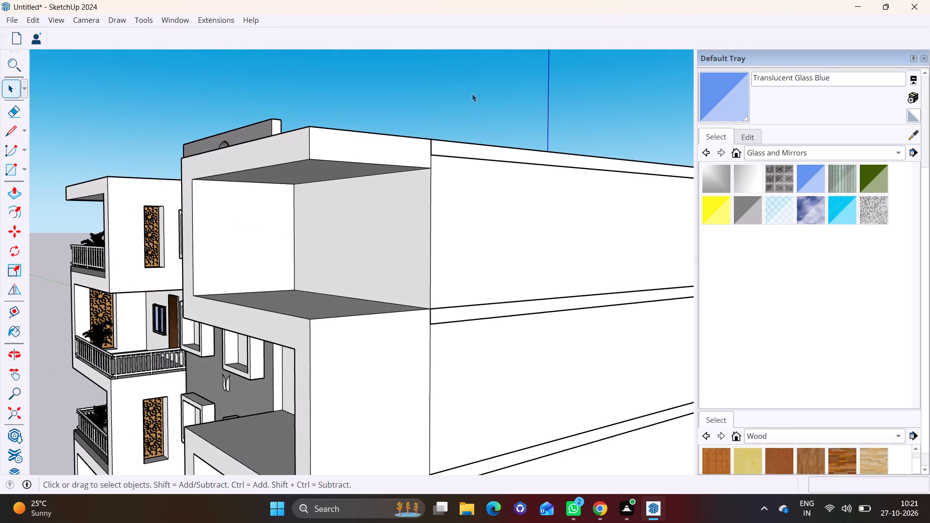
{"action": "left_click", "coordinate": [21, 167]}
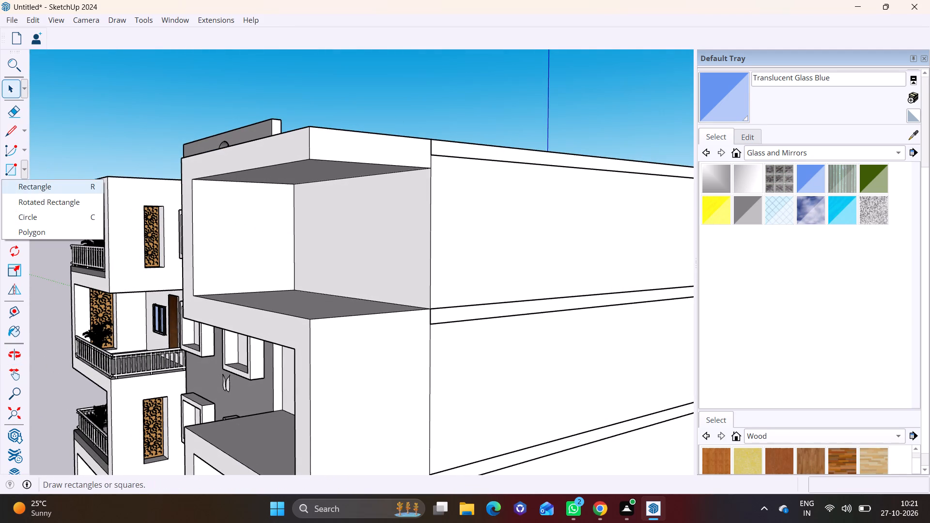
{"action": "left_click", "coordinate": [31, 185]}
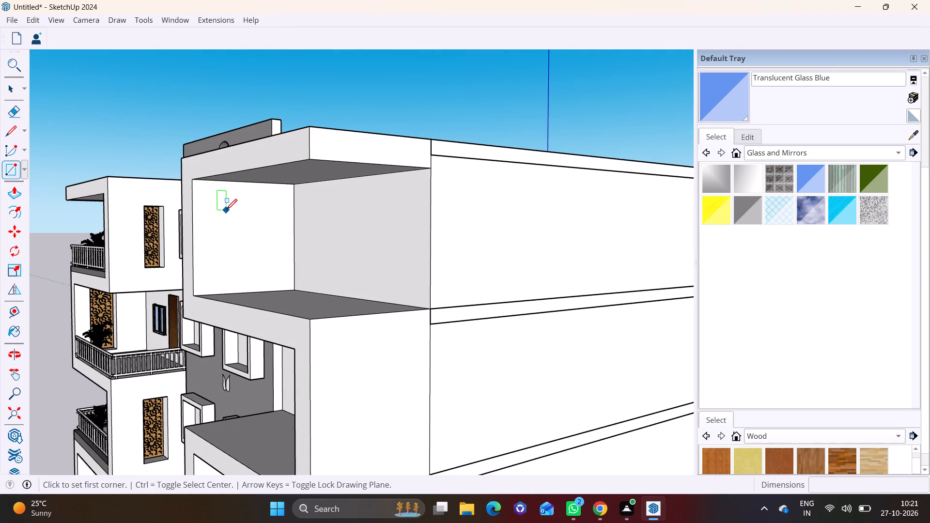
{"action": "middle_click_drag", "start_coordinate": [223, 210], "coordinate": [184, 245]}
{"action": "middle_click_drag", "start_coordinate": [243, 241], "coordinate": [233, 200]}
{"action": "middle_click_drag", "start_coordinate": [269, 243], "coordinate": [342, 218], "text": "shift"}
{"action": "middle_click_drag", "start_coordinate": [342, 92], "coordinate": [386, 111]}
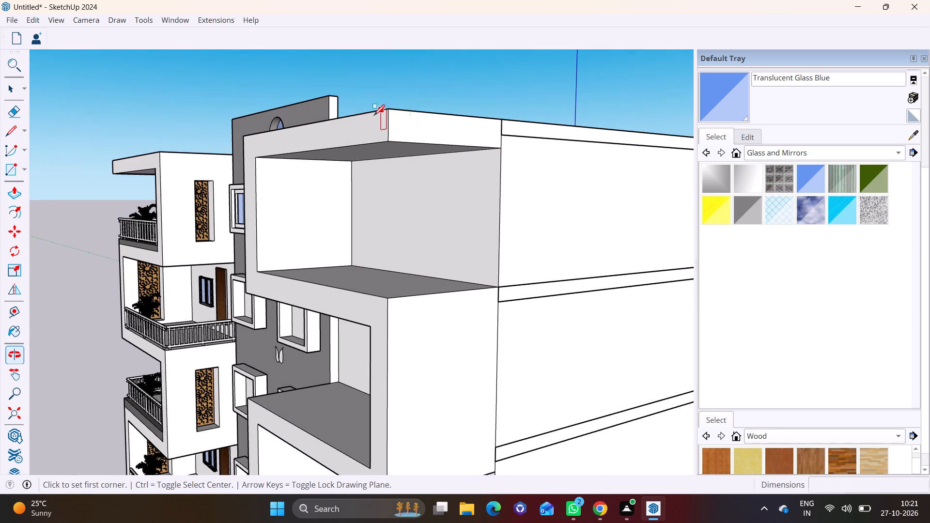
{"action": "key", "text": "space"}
Push/Pull the ceiling face of the extension's top balcony upward about 4 1/16".
{"action": "left_click", "coordinate": [372, 153]}
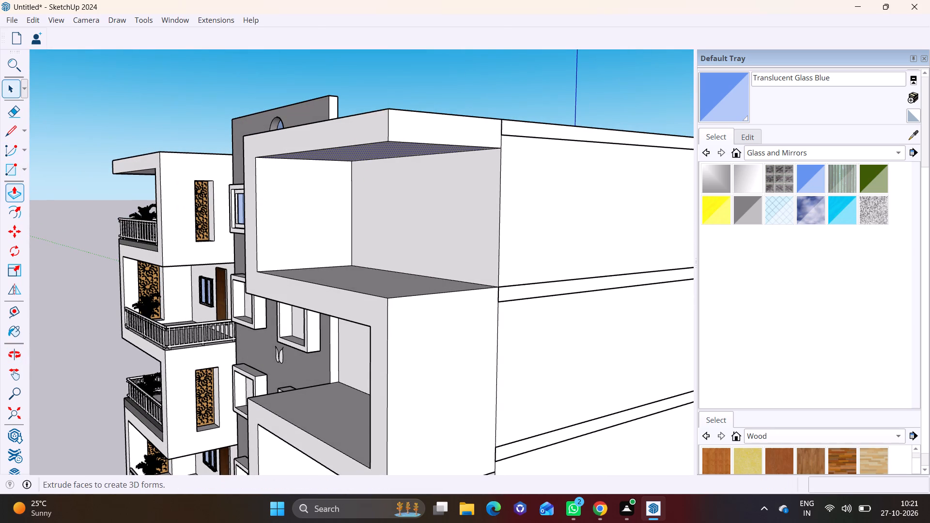
{"action": "left_click", "coordinate": [10, 187]}
{"action": "left_click", "coordinate": [384, 152]}
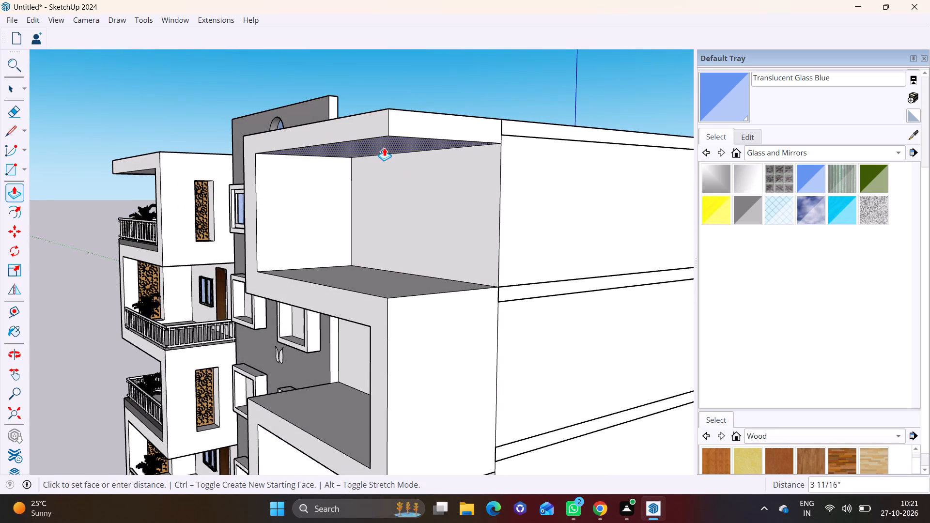
{"action": "left_click", "coordinate": [384, 148]}
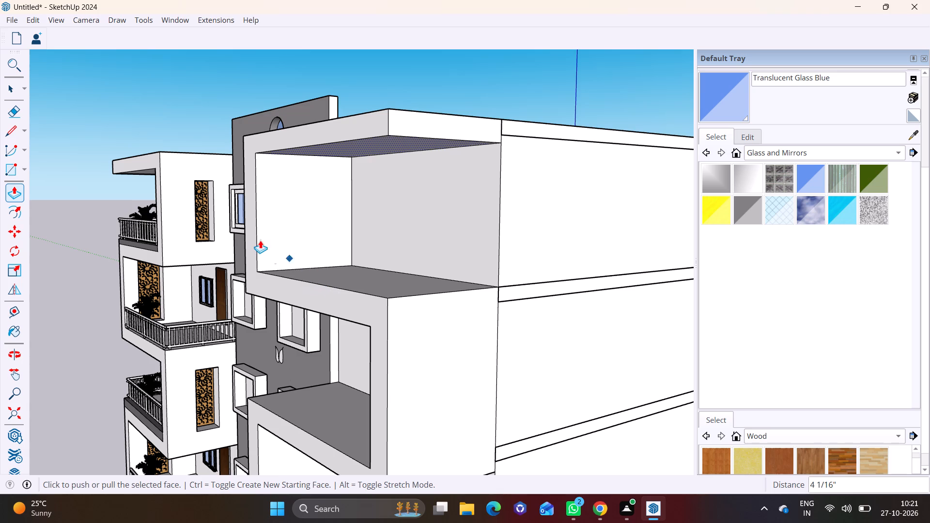
{"action": "key", "text": "space"}
Push/Pull the inner face of the top balcony's tower-side wall by about 3/4".
{"action": "left_click", "coordinate": [273, 225]}
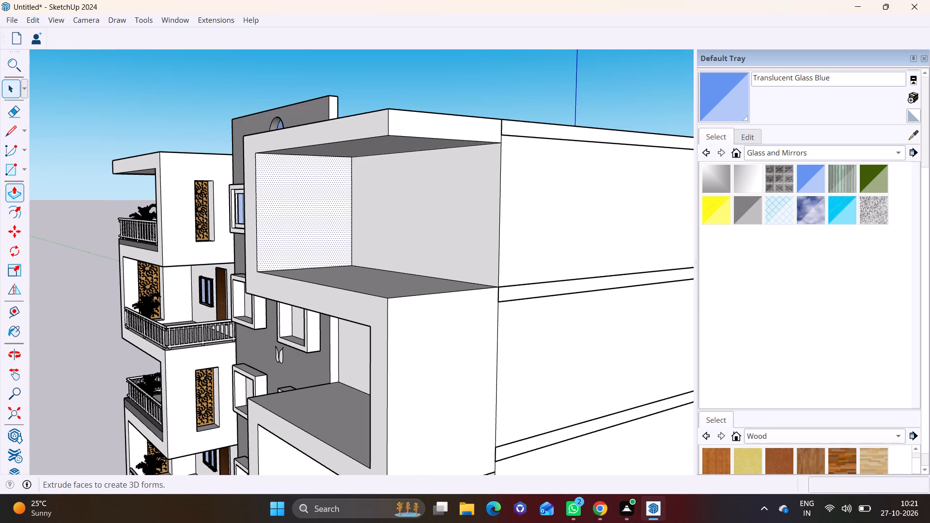
{"action": "left_click", "coordinate": [7, 194]}
{"action": "left_click", "coordinate": [281, 210]}
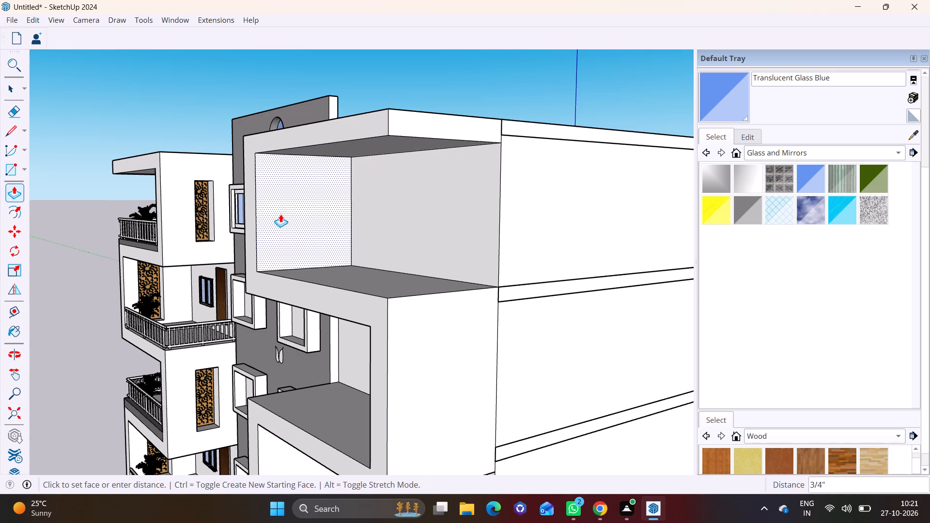
{"action": "left_click", "coordinate": [280, 214]}
Draw a tall upright rectangle about 2' 4" wide on the inner face of the top balcony's tower-side wall.
{"action": "scroll", "coordinate": [308, 216], "scroll_direction": "up", "scroll_amount": 3}
{"action": "middle_click_drag", "start_coordinate": [294, 221], "coordinate": [247, 211]}
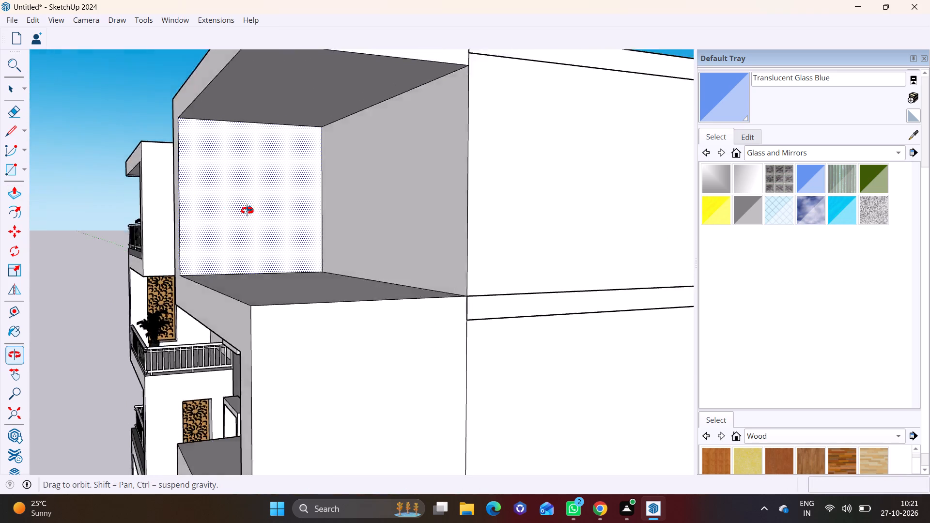
{"action": "middle_click_drag", "start_coordinate": [247, 211], "coordinate": [394, 223]}
{"action": "middle_click_drag", "start_coordinate": [344, 219], "coordinate": [249, 230]}
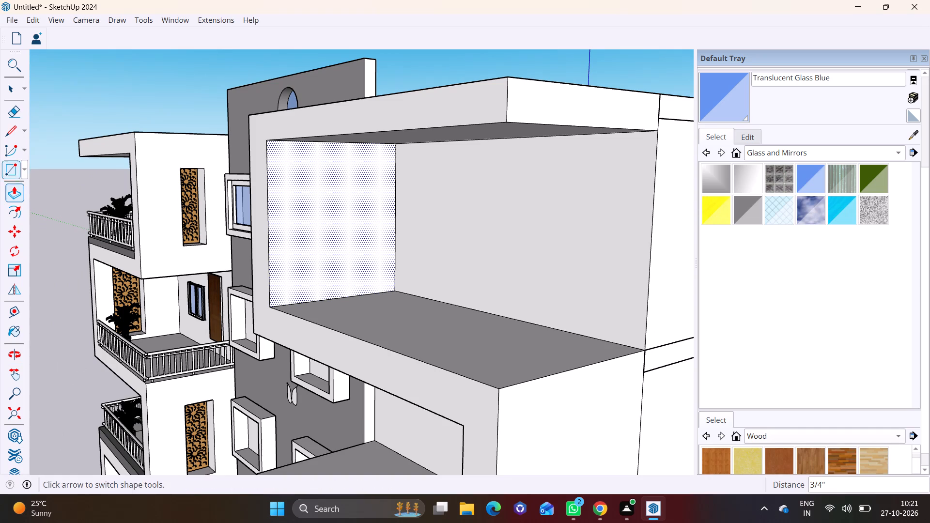
{"action": "left_click", "coordinate": [26, 165]}
{"action": "left_click", "coordinate": [33, 189]}
{"action": "scroll", "coordinate": [311, 174], "scroll_direction": "up", "scroll_amount": 1}
{"action": "middle_click_drag", "start_coordinate": [309, 173], "coordinate": [242, 148]}
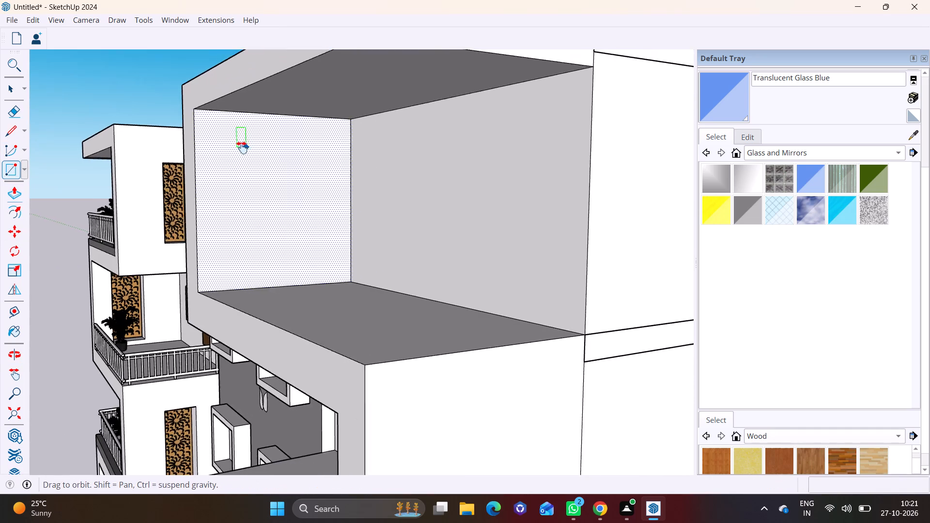
{"action": "middle_click_drag", "start_coordinate": [242, 148], "coordinate": [244, 178]}
{"action": "left_click", "coordinate": [246, 168]}
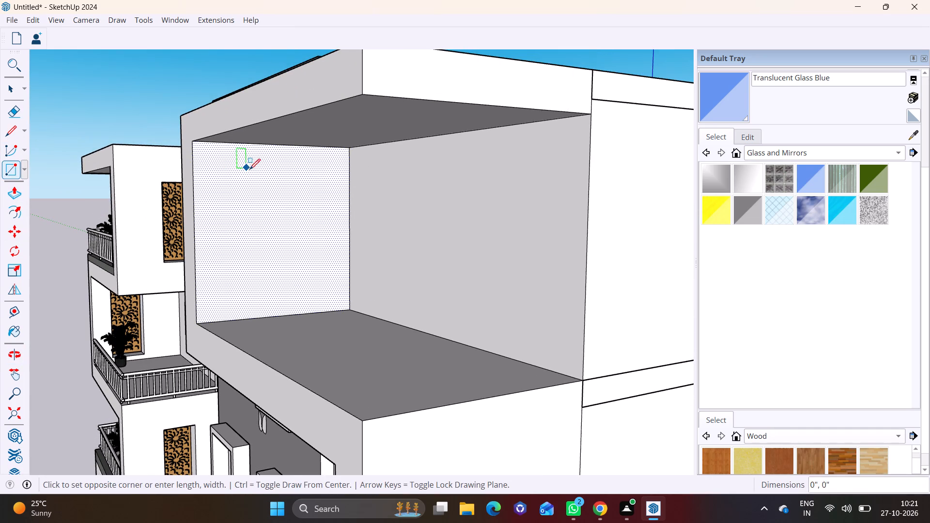
{"action": "left_click", "coordinate": [287, 288]}
{"action": "key", "text": "space"}
Push/Pull the rectangle about 2' 2 1/4" through the top balcony's tower-side wall to cut a window opening.
{"action": "left_click", "coordinate": [266, 251]}
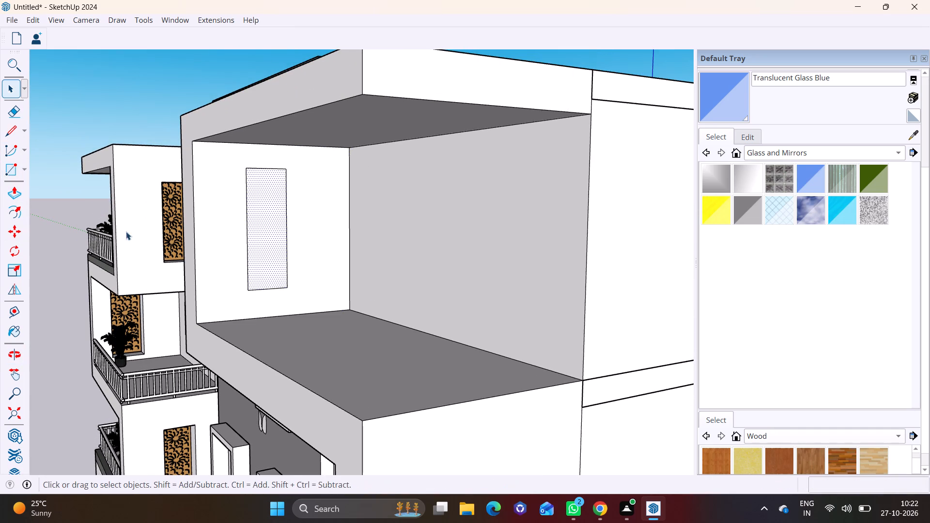
{"action": "left_click", "coordinate": [11, 192]}
{"action": "left_click", "coordinate": [268, 231]}
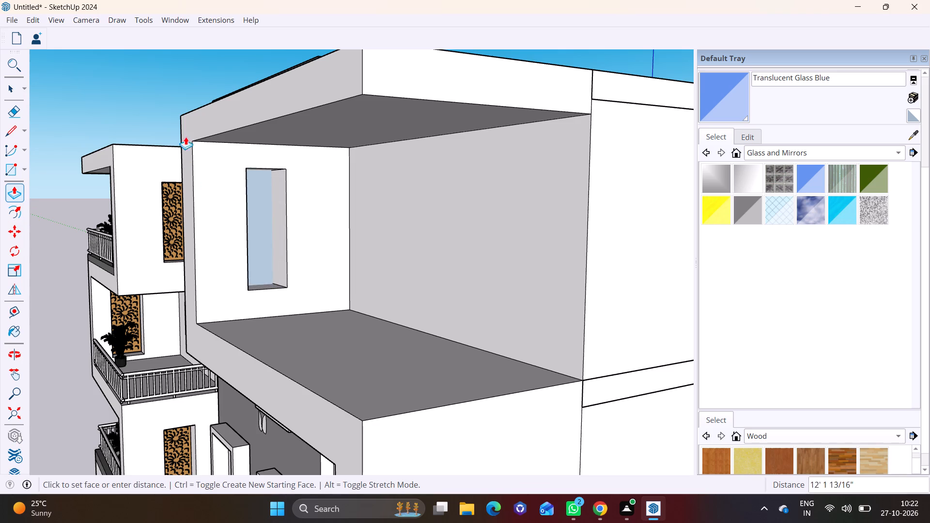
{"action": "left_click", "coordinate": [181, 118]}
Draw a tall upright rectangle on the outer side wall of the extension's second balcony from the top.
{"action": "scroll", "coordinate": [243, 285], "scroll_direction": "down", "scroll_amount": 6}
{"action": "middle_click_drag", "start_coordinate": [294, 357], "coordinate": [296, 254], "text": "shift"}
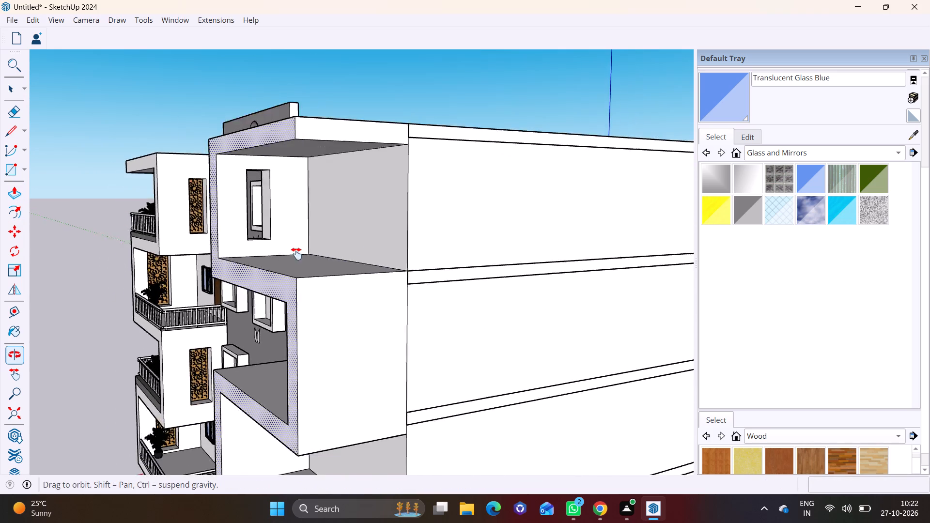
{"action": "middle_click_drag", "start_coordinate": [296, 254], "coordinate": [263, 170], "text": "shift"}
{"action": "left_click", "coordinate": [23, 167]}
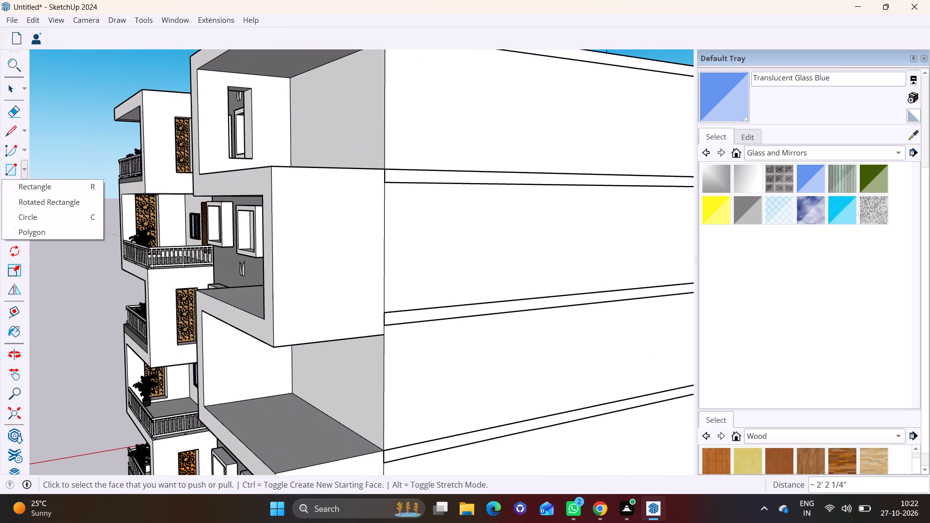
{"action": "left_click", "coordinate": [33, 186]}
{"action": "middle_click_drag", "start_coordinate": [277, 221], "coordinate": [249, 229]}
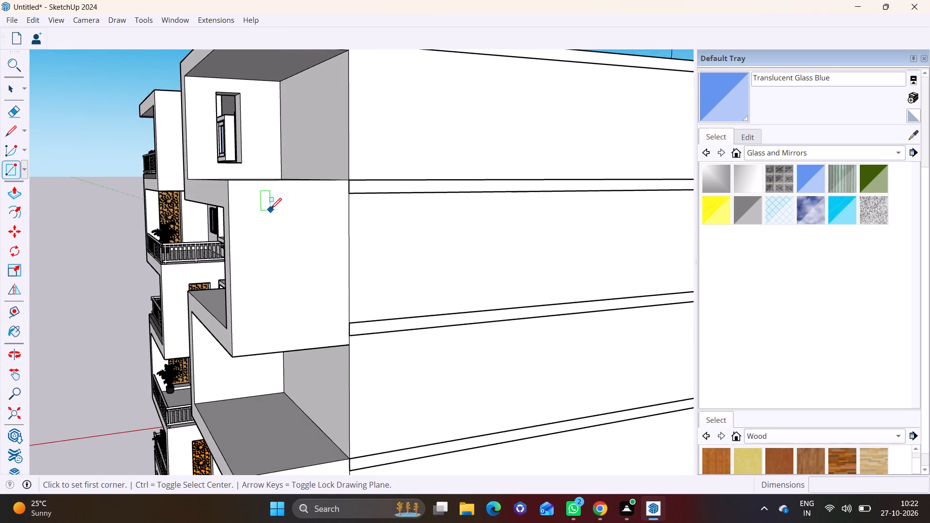
{"action": "left_click", "coordinate": [268, 206]}
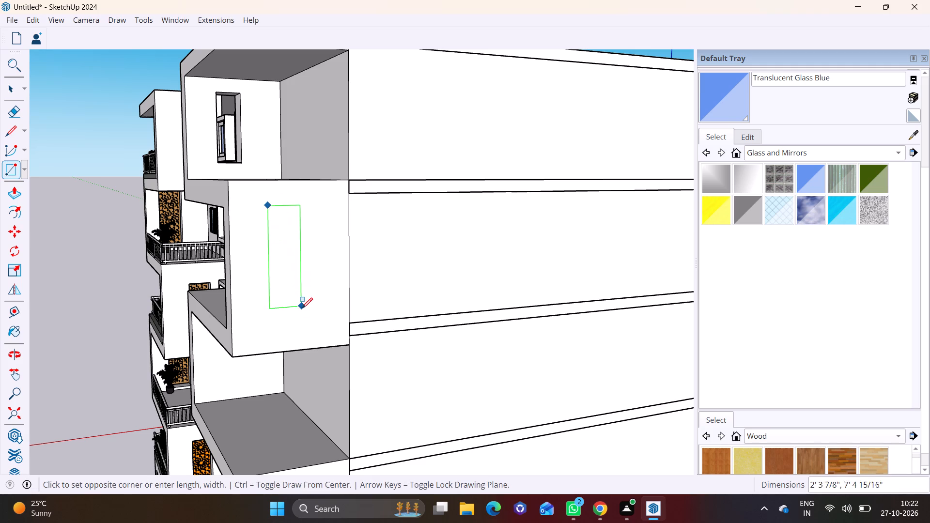
{"action": "left_click", "coordinate": [307, 317]}
Push/Pull the rectangle about 1' 9" into the second balcony's outer side wall.
{"action": "scroll", "coordinate": [305, 323], "scroll_direction": "down", "scroll_amount": 3}
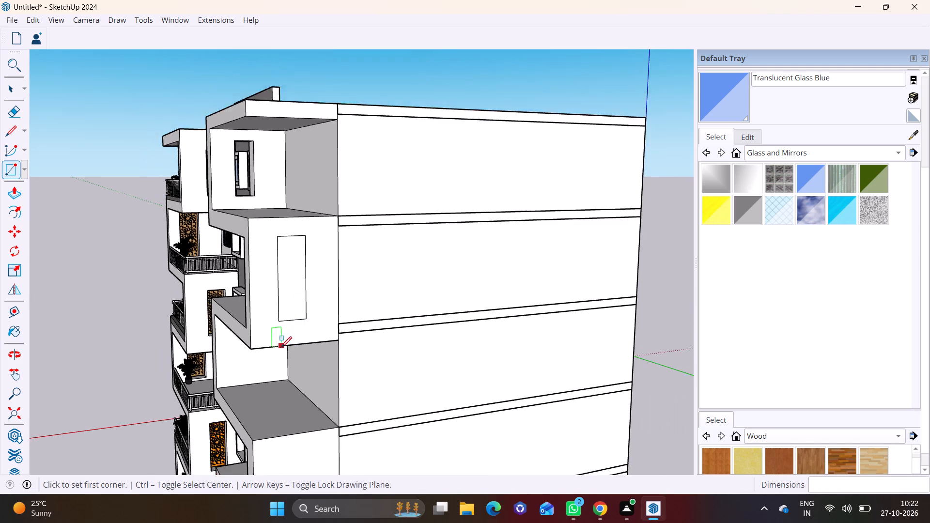
{"action": "scroll", "coordinate": [281, 347], "scroll_direction": "down", "scroll_amount": 2}
{"action": "middle_click_drag", "start_coordinate": [274, 363], "coordinate": [298, 288], "text": "shift"}
{"action": "key", "text": "space"}
{"action": "left_click", "coordinate": [318, 196]}
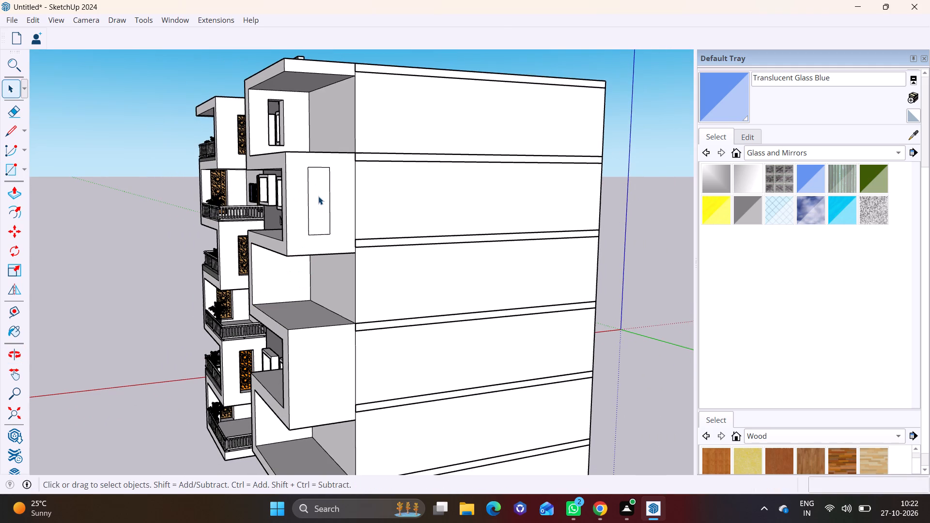
{"action": "middle_click_drag", "start_coordinate": [320, 199], "coordinate": [267, 292], "text": "shift"}
{"action": "left_click", "coordinate": [9, 190]}
{"action": "middle_click_drag", "start_coordinate": [256, 316], "coordinate": [303, 330]}
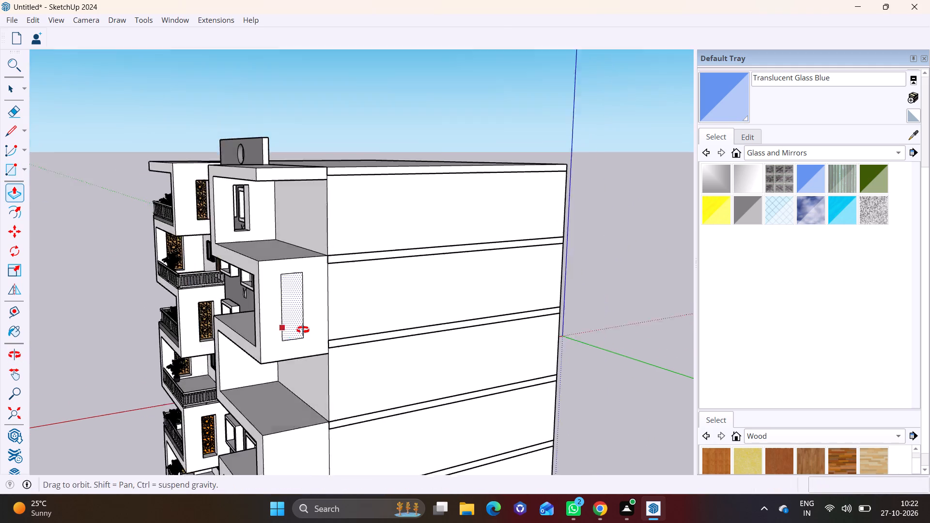
{"action": "middle_click_drag", "start_coordinate": [303, 330], "coordinate": [333, 335]}
{"action": "left_click", "coordinate": [355, 310]}
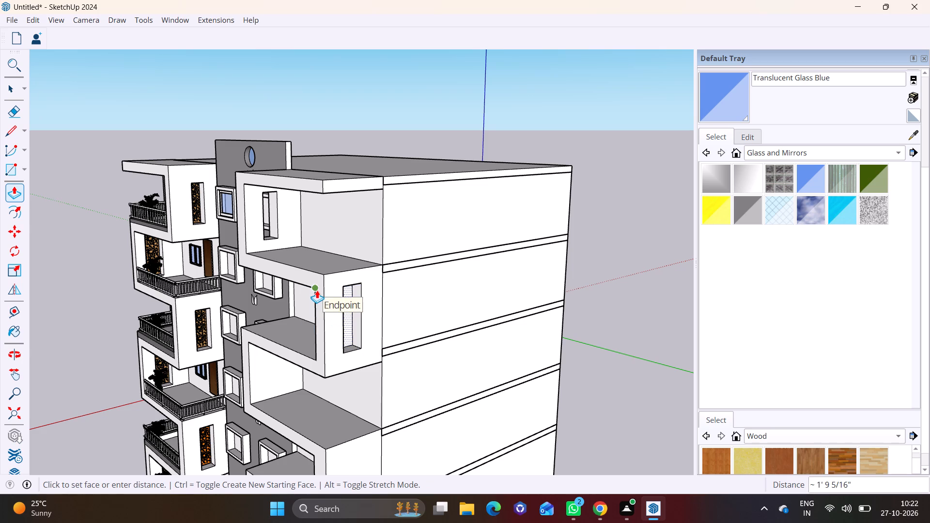
{"action": "left_click", "coordinate": [317, 290]}
Delete the leftover back face of the recess to open the window in the second balcony's outer side wall.
{"action": "key", "text": "space"}
{"action": "middle_click_drag", "start_coordinate": [473, 330], "coordinate": [312, 341]}
{"action": "key", "text": "space"}
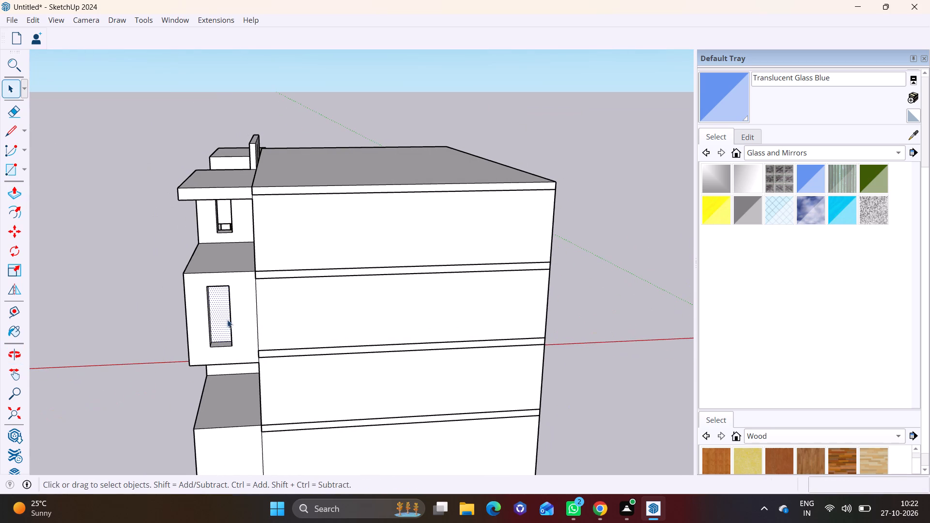
{"action": "left_click", "coordinate": [222, 315]}
{"action": "key", "text": "Delete"}
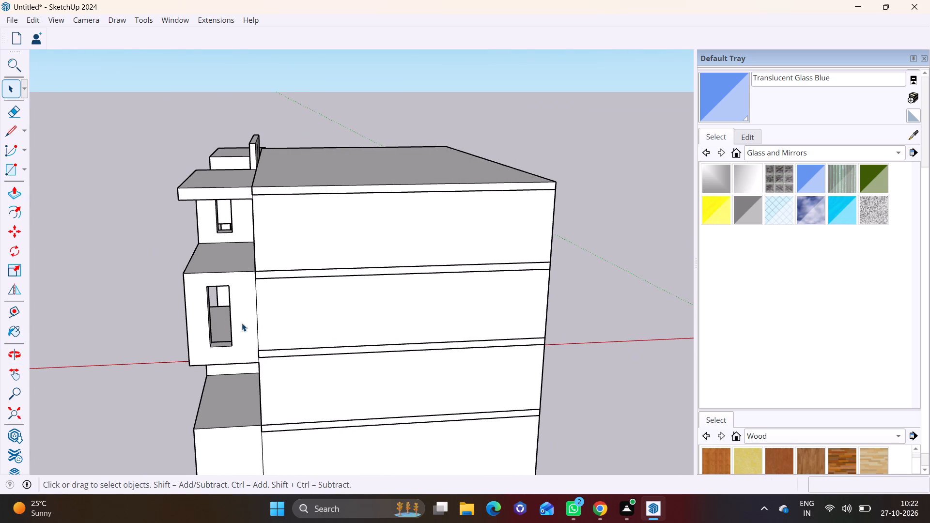
Draw an upright rectangle about 7' 7" tall on the inner face of the third balcony's tower-side wall, counting from the top.
{"action": "scroll", "coordinate": [244, 323], "scroll_direction": "down", "scroll_amount": 4}
{"action": "middle_click_drag", "start_coordinate": [270, 329], "coordinate": [438, 316]}
{"action": "middle_click_drag", "start_coordinate": [375, 375], "coordinate": [328, 243], "text": "shift"}
{"action": "middle_click_drag", "start_coordinate": [309, 235], "coordinate": [299, 231]}
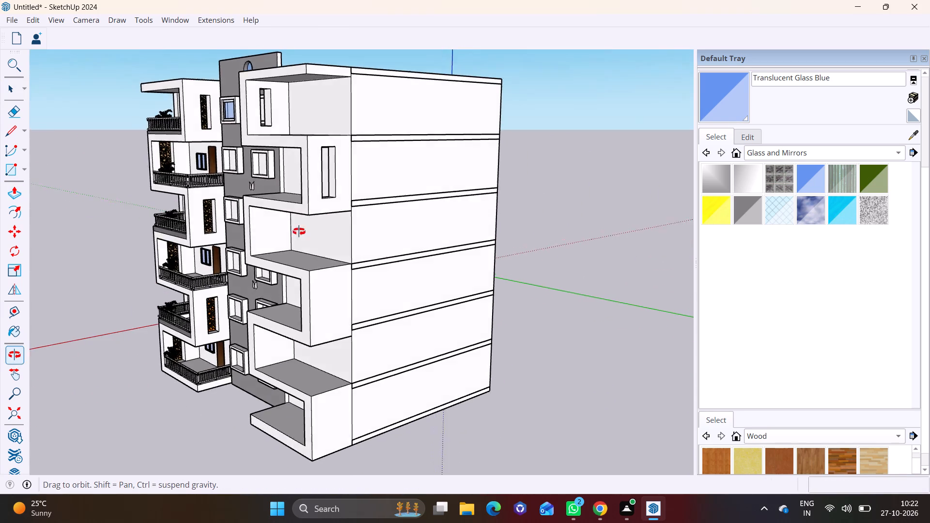
{"action": "middle_click_drag", "start_coordinate": [299, 231], "coordinate": [298, 191]}
{"action": "scroll", "coordinate": [283, 190], "scroll_direction": "up", "scroll_amount": 9}
{"action": "middle_click_drag", "start_coordinate": [273, 234], "coordinate": [236, 232]}
{"action": "left_click", "coordinate": [25, 167]}
{"action": "left_click", "coordinate": [31, 185]}
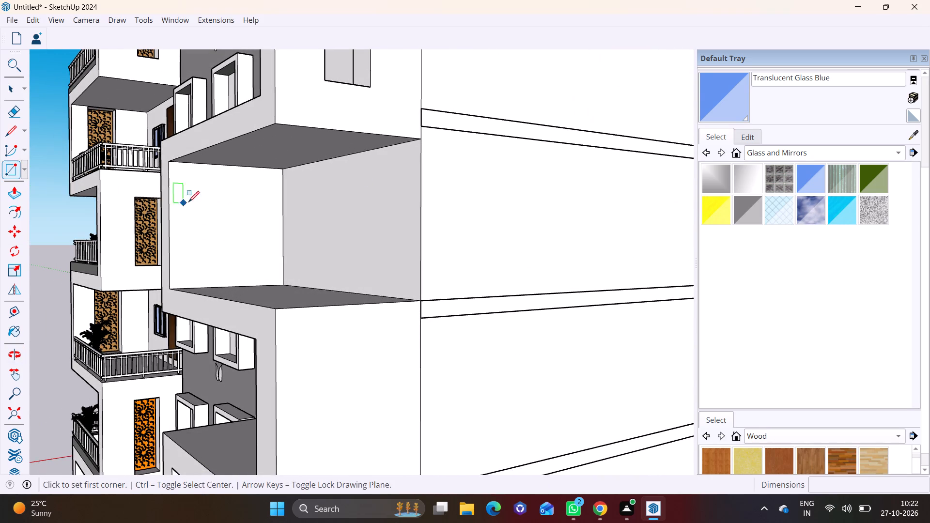
{"action": "middle_click_drag", "start_coordinate": [209, 183], "coordinate": [195, 187]}
{"action": "scroll", "coordinate": [192, 190], "scroll_direction": "up", "scroll_amount": 5}
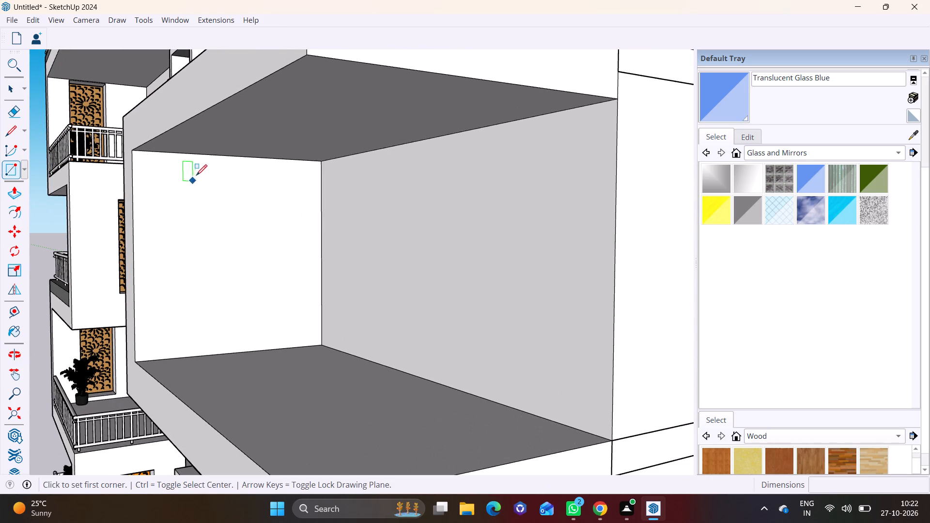
{"action": "left_click", "coordinate": [192, 173]}
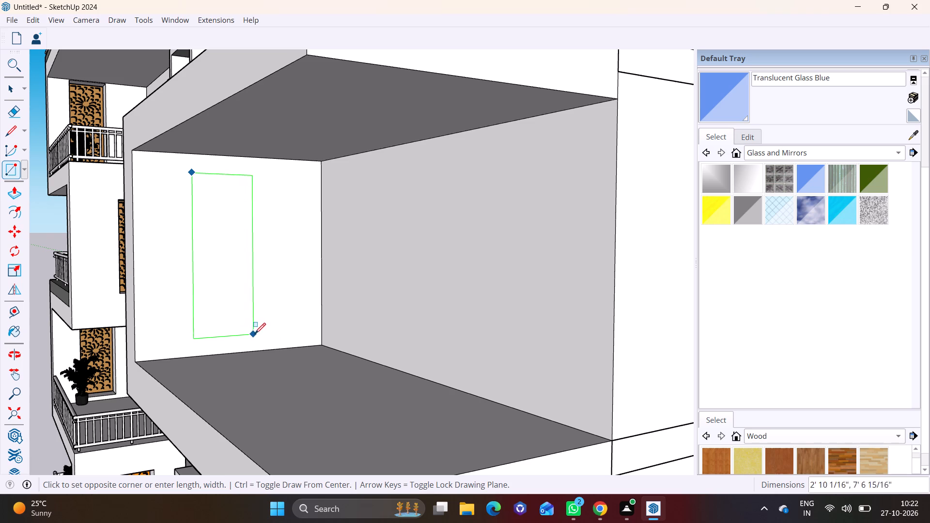
{"action": "left_click", "coordinate": [250, 337]}
Push/Pull the rectangle about 1' 11 5/8" through the third balcony's tower-side wall to cut a window opening.
{"action": "key", "text": "space"}
{"action": "left_click", "coordinate": [231, 295]}
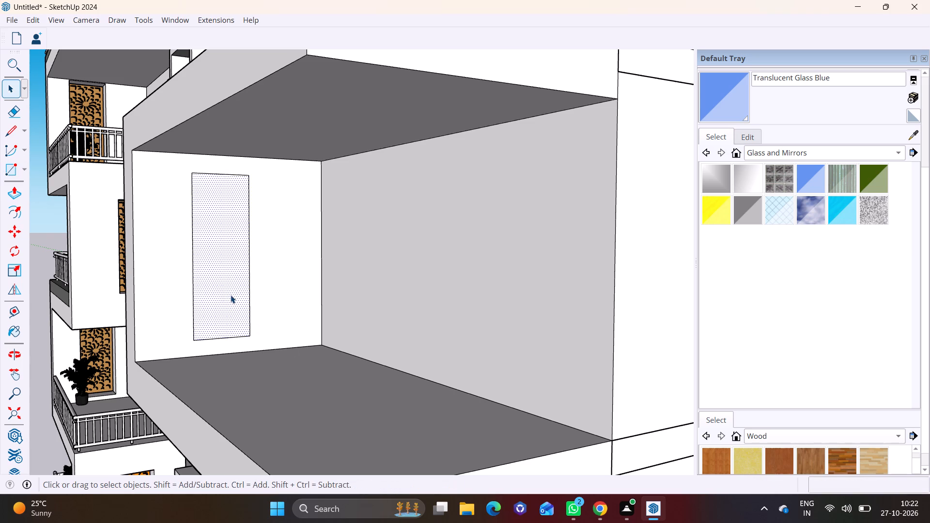
{"action": "left_click", "coordinate": [20, 196]}
{"action": "left_click", "coordinate": [213, 189]}
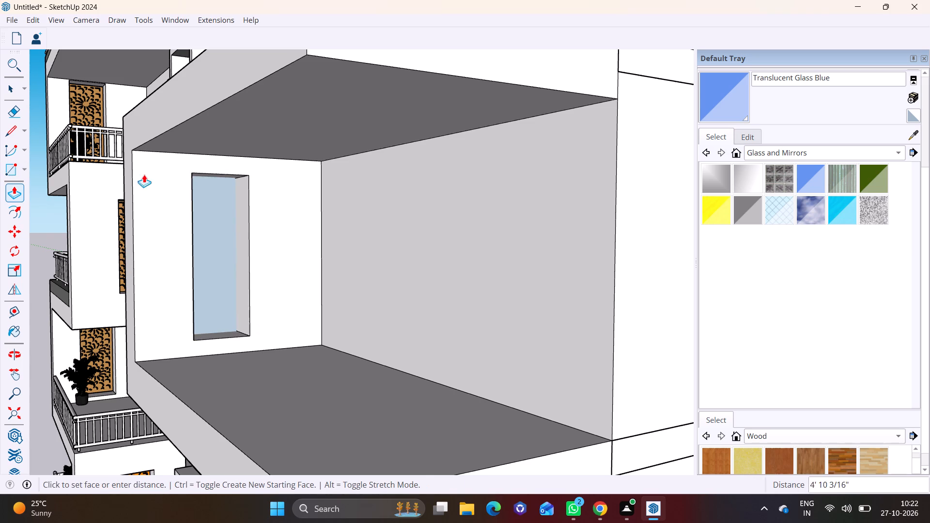
{"action": "left_click", "coordinate": [122, 117]}
Draw an upright rectangle about 8' 7" tall on the outer side wall of the extension's fourth balcony from the top.
{"action": "scroll", "coordinate": [213, 291], "scroll_direction": "down", "scroll_amount": 2}
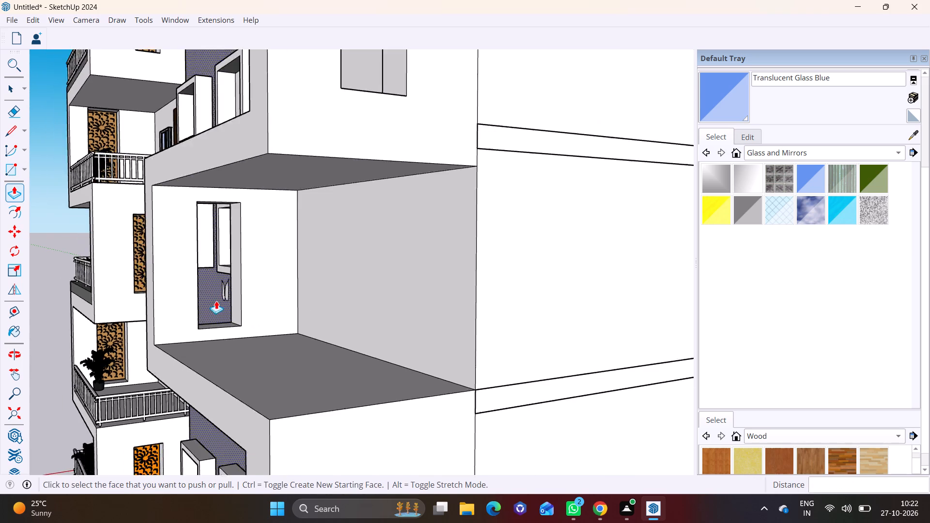
{"action": "scroll", "coordinate": [216, 301], "scroll_direction": "down", "scroll_amount": 7}
{"action": "middle_click_drag", "start_coordinate": [276, 375], "coordinate": [263, 195], "text": "shift"}
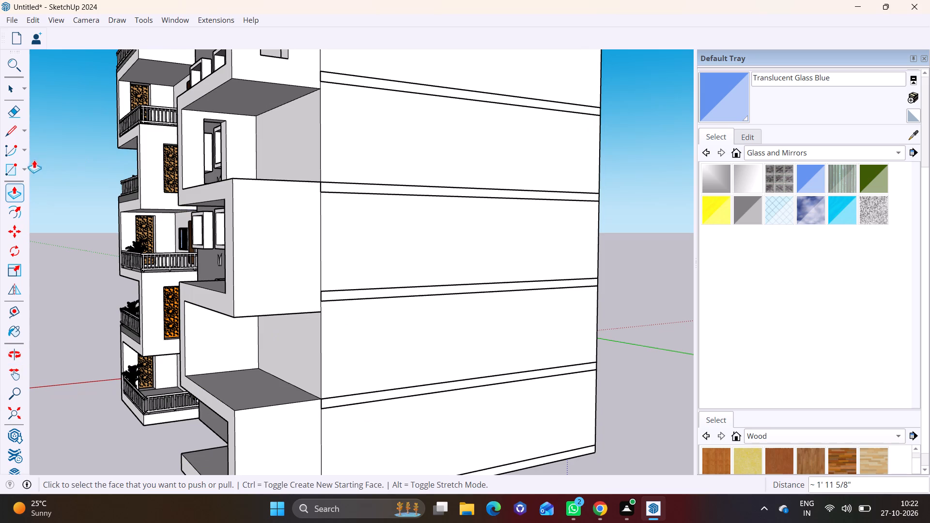
{"action": "left_click", "coordinate": [25, 164]}
{"action": "left_click", "coordinate": [32, 188]}
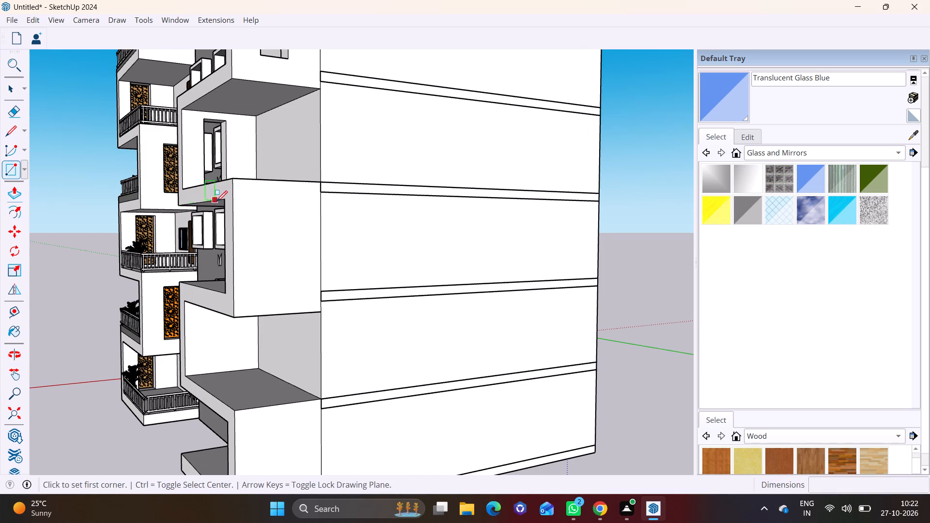
{"action": "middle_click_drag", "start_coordinate": [217, 201], "coordinate": [172, 219]}
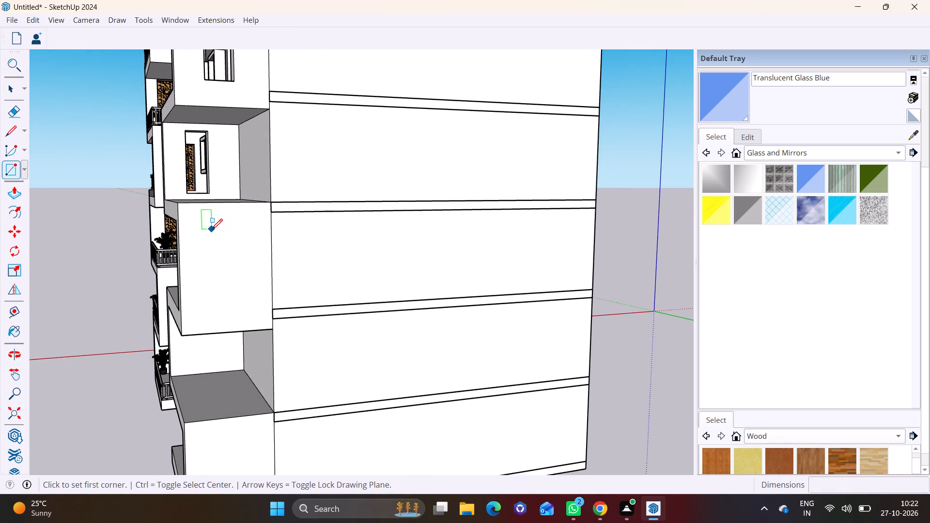
{"action": "left_click", "coordinate": [212, 230]}
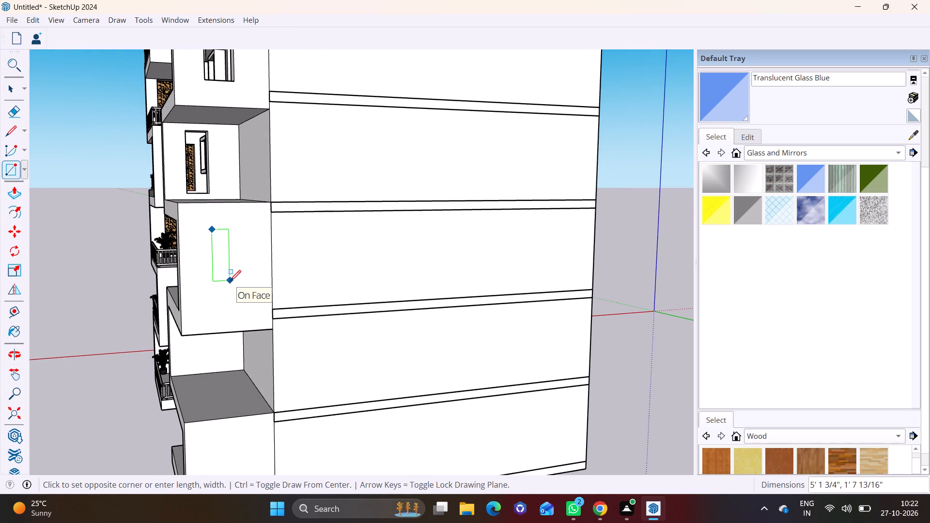
{"action": "key", "text": "Escape"}
{"action": "middle_click_drag", "start_coordinate": [231, 262], "coordinate": [252, 237]}
{"action": "scroll", "coordinate": [243, 222], "scroll_direction": "up", "scroll_amount": 2}
{"action": "left_click", "coordinate": [235, 183]}
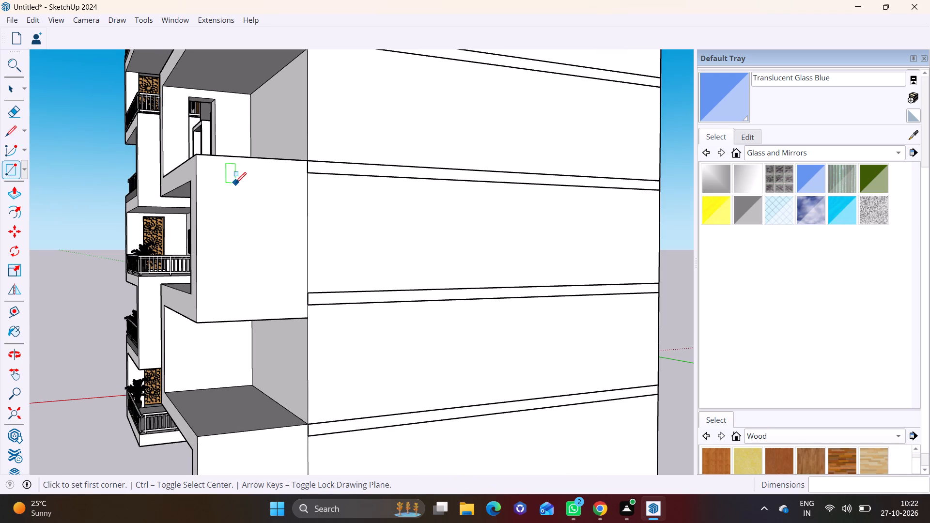
{"action": "left_click", "coordinate": [269, 292]}
Push/Pull the rectangle about 2' 5 3/4" through the fourth balcony's outer side wall to cut a window opening.
{"action": "key", "text": "space"}
{"action": "left_click", "coordinate": [251, 249]}
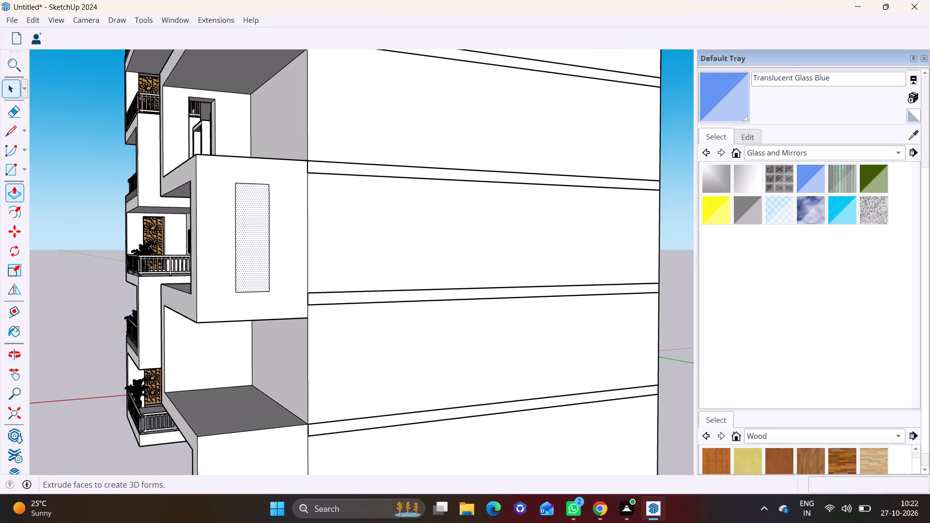
{"action": "left_click", "coordinate": [11, 188]}
{"action": "left_click", "coordinate": [247, 224]}
{"action": "left_click", "coordinate": [191, 181]}
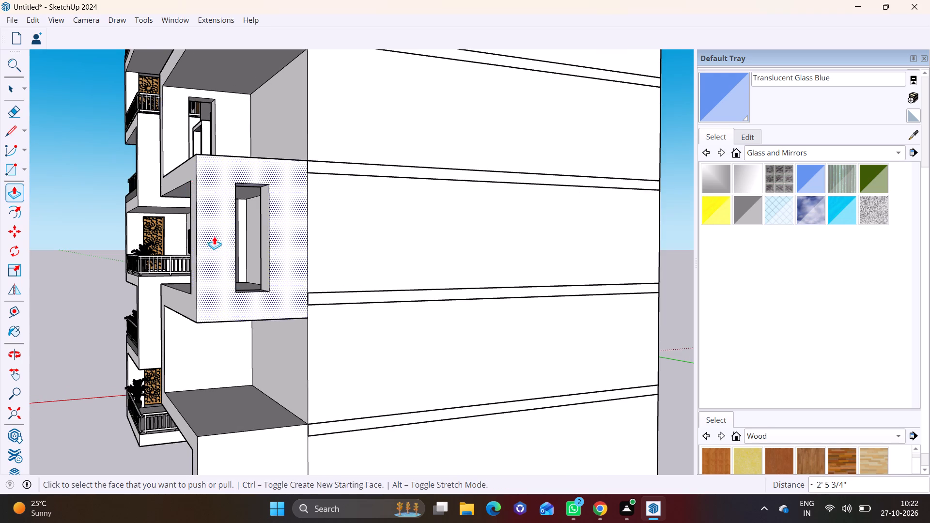
Draw an upright rectangle about 7' 5" tall on the inner face of the fifth balcony's tower-side wall, counting from the top.
{"action": "scroll", "coordinate": [218, 266], "scroll_direction": "down", "scroll_amount": 5}
{"action": "middle_click_drag", "start_coordinate": [219, 334], "coordinate": [220, 250], "text": "shift"}
{"action": "scroll", "coordinate": [223, 261], "scroll_direction": "up", "scroll_amount": 6}
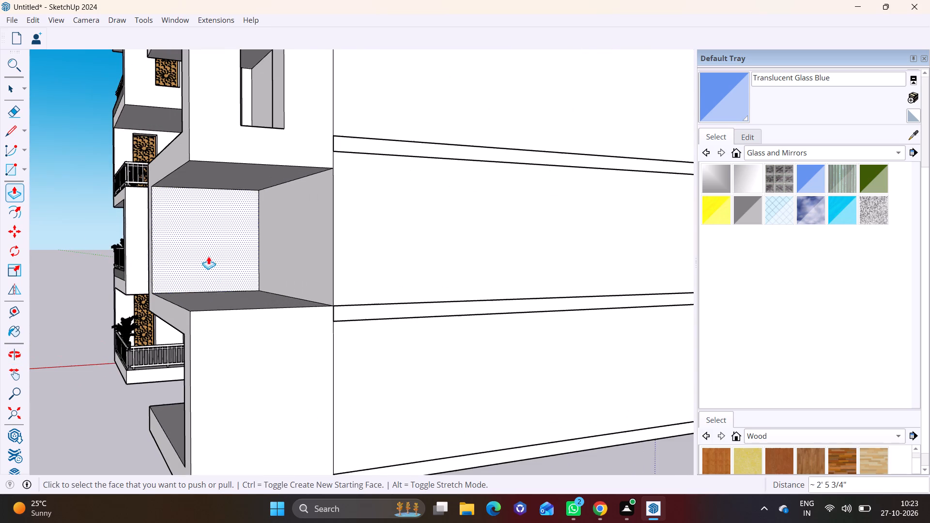
{"action": "left_click", "coordinate": [25, 169]}
{"action": "left_click", "coordinate": [34, 184]}
{"action": "scroll", "coordinate": [171, 199], "scroll_direction": "up", "scroll_amount": 2}
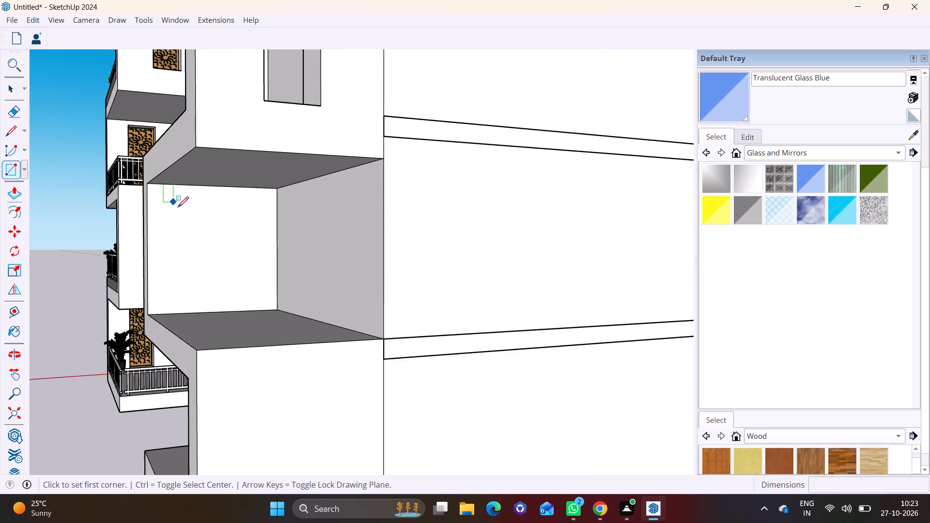
{"action": "scroll", "coordinate": [178, 207], "scroll_direction": "up", "scroll_amount": 2}
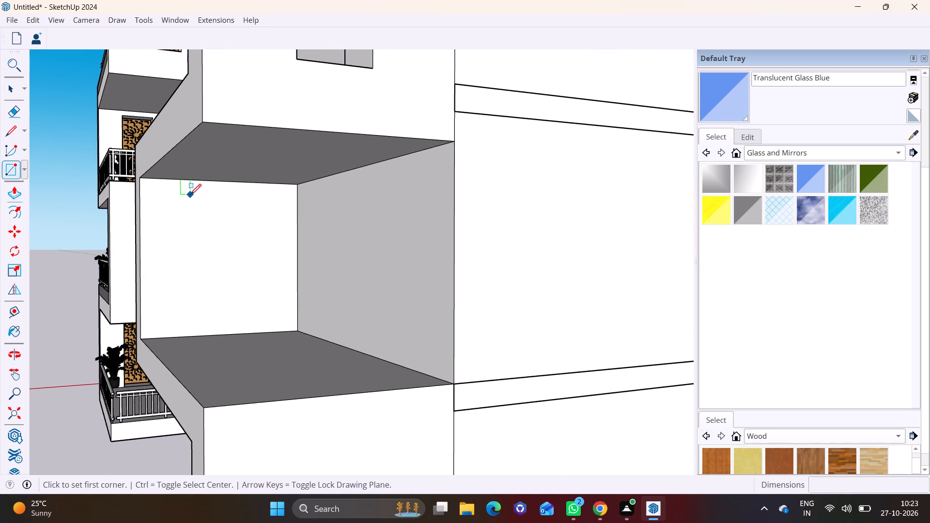
{"action": "left_click", "coordinate": [189, 195]}
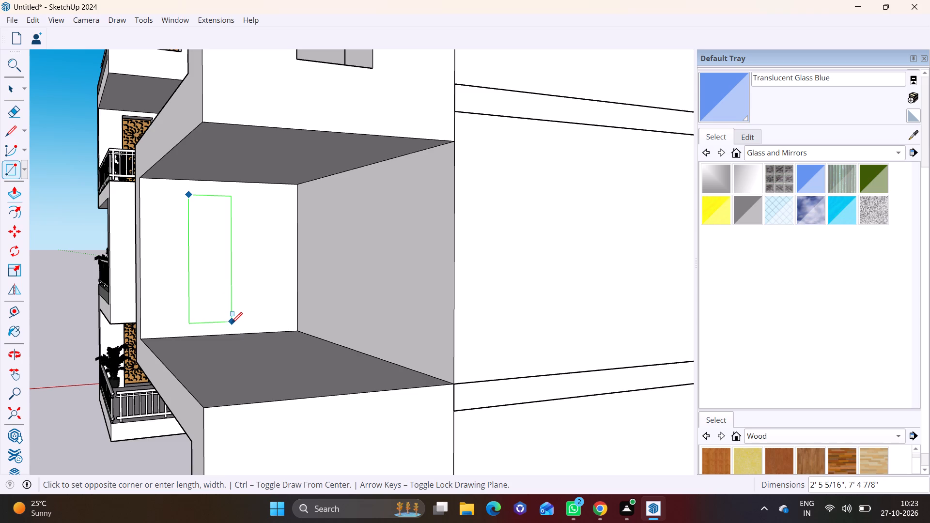
{"action": "left_click", "coordinate": [234, 323]}
Push/Pull the rectangle about 2' 2 13/16" through the fifth balcony's tower-side wall to cut a window opening.
{"action": "key", "text": "space"}
{"action": "left_click", "coordinate": [201, 258]}
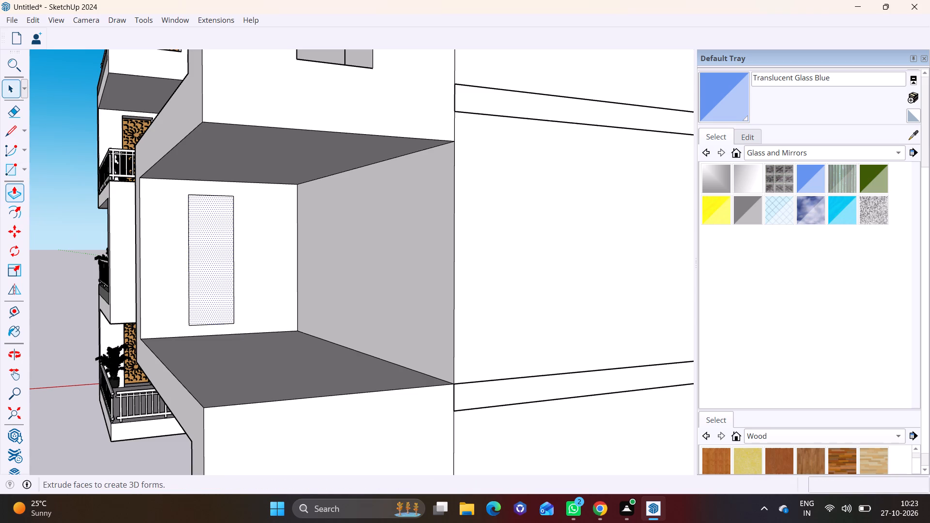
{"action": "left_click", "coordinate": [7, 194]}
{"action": "middle_click_drag", "start_coordinate": [215, 229], "coordinate": [278, 243]}
{"action": "left_click", "coordinate": [279, 243]}
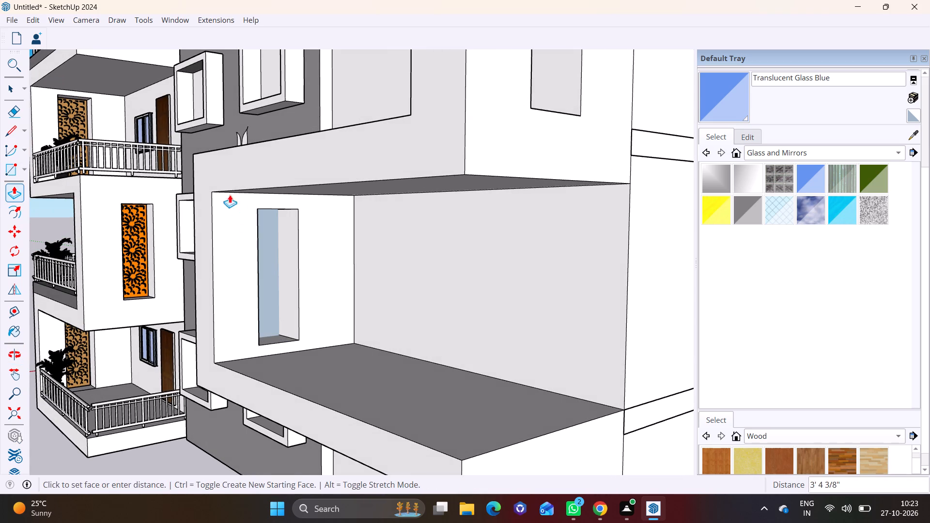
{"action": "left_click", "coordinate": [195, 160]}
Draw an upright rectangle about 2' 10" by 7' 6" on the outer side wall of the extension's bottom balcony.
{"action": "scroll", "coordinate": [257, 304], "scroll_direction": "down", "scroll_amount": 5}
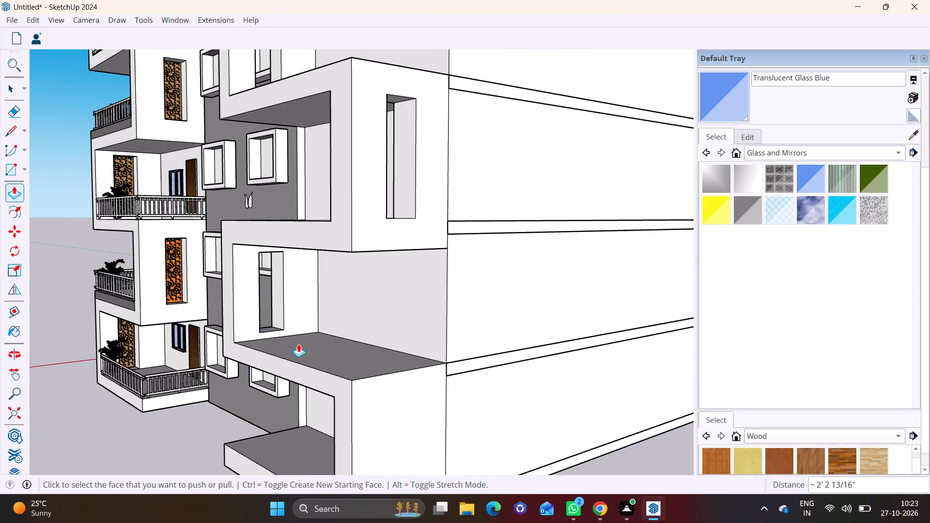
{"action": "middle_click_drag", "start_coordinate": [298, 341], "coordinate": [250, 193], "text": "shift"}
{"action": "left_click", "coordinate": [20, 169]}
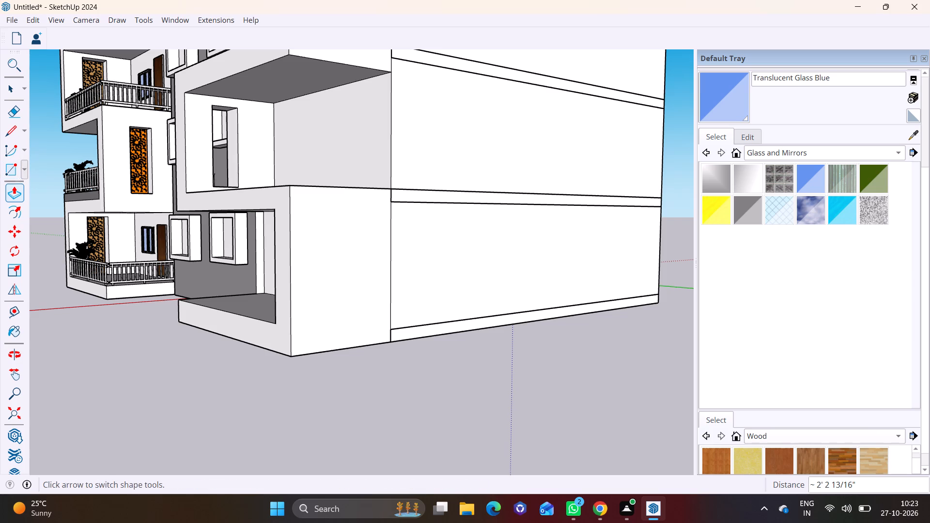
{"action": "left_click", "coordinate": [33, 189]}
{"action": "scroll", "coordinate": [320, 226], "scroll_direction": "up", "scroll_amount": 2}
{"action": "middle_click_drag", "start_coordinate": [303, 222], "coordinate": [281, 218]}
{"action": "scroll", "coordinate": [281, 218], "scroll_direction": "up", "scroll_amount": 1}
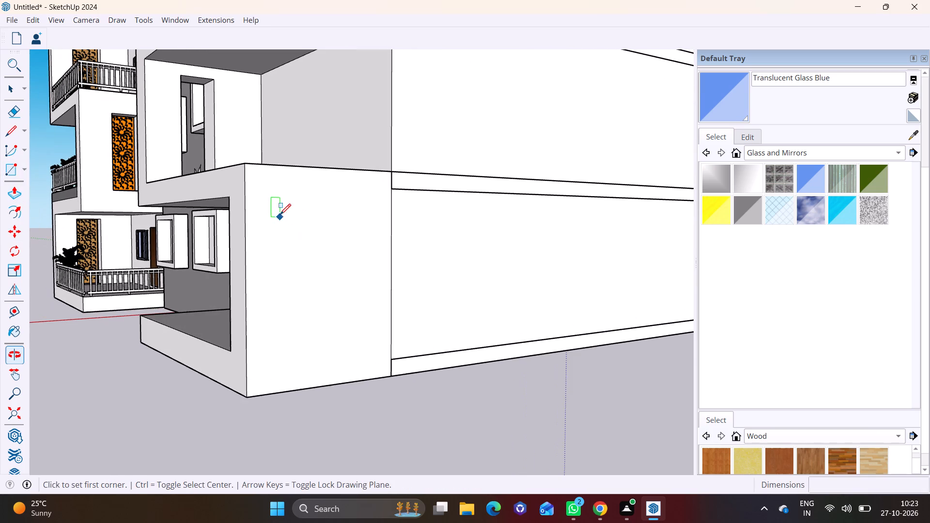
{"action": "left_click", "coordinate": [293, 200]}
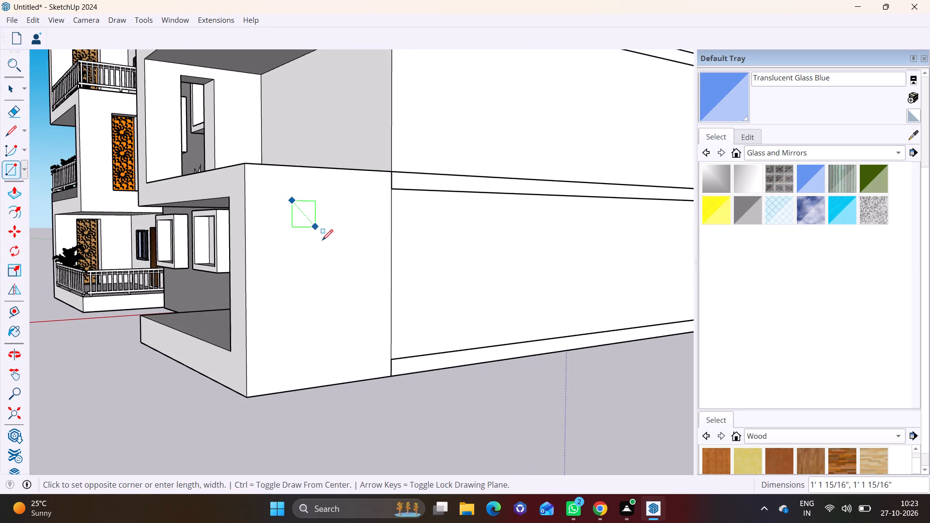
{"action": "left_click", "coordinate": [338, 338]}
Push/Pull the rectangle about 2' 1 1/4" through the bottom balcony's outer side wall to cut a window opening.
{"action": "key", "text": "space"}
{"action": "left_click", "coordinate": [311, 300]}
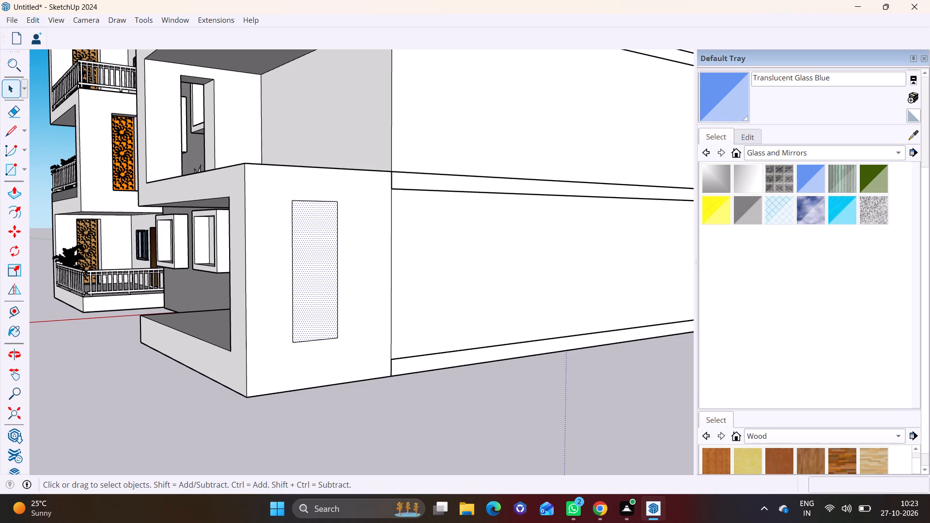
{"action": "left_click", "coordinate": [16, 187]}
{"action": "left_click", "coordinate": [307, 227]}
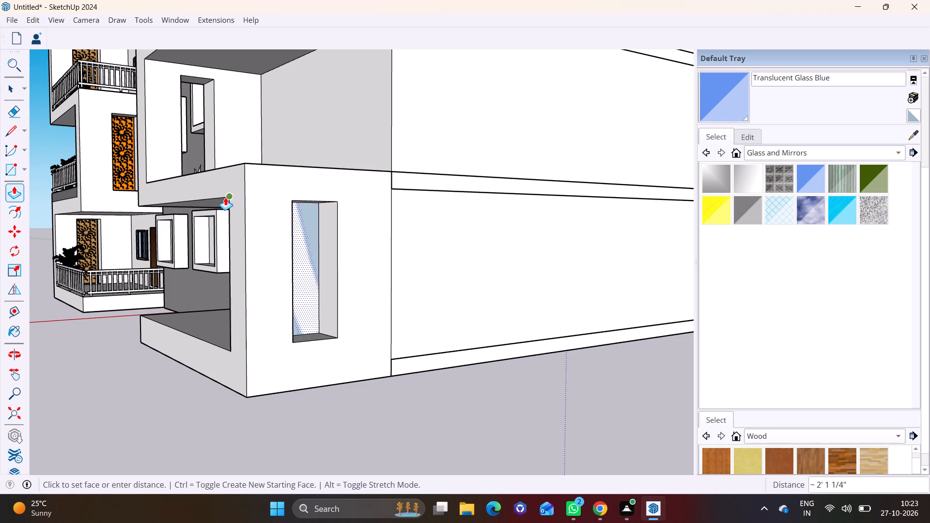
{"action": "left_click", "coordinate": [225, 195]}
{"action": "key", "text": "space"}
{"action": "left_click", "coordinate": [188, 392]}
Examine the extension's balconies and the building's whole front facade.
{"action": "scroll", "coordinate": [173, 357], "scroll_direction": "down", "scroll_amount": 4}
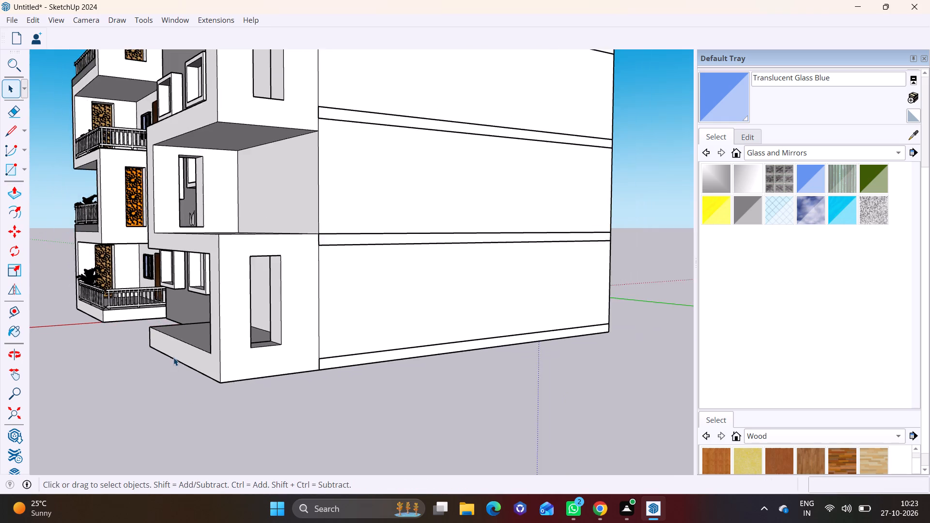
{"action": "middle_click_drag", "start_coordinate": [207, 374], "coordinate": [326, 378]}
{"action": "scroll", "coordinate": [320, 362], "scroll_direction": "down", "scroll_amount": 6}
{"action": "middle_click_drag", "start_coordinate": [384, 360], "coordinate": [388, 360]}
{"action": "scroll", "coordinate": [343, 337], "scroll_direction": "down", "scroll_amount": 3}
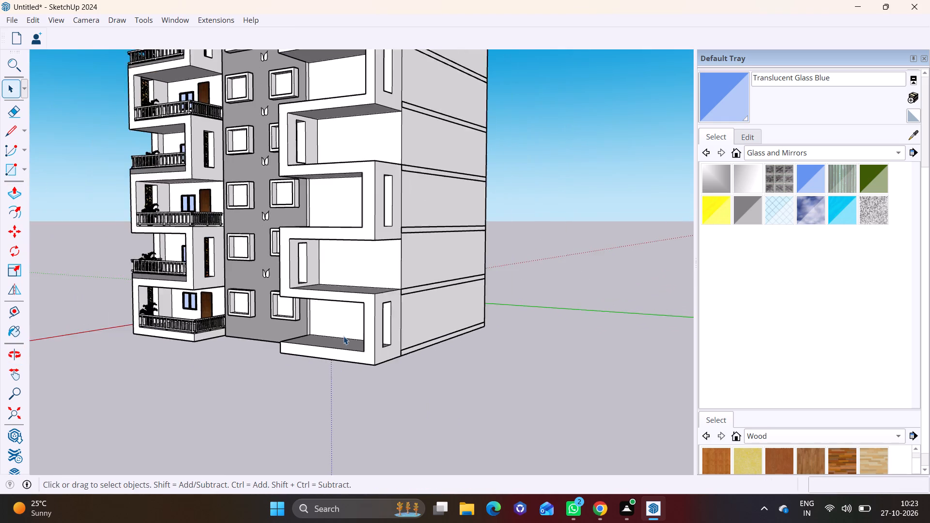
{"action": "scroll", "coordinate": [343, 336], "scroll_direction": "down", "scroll_amount": 5}
{"action": "middle_click_drag", "start_coordinate": [325, 347], "coordinate": [509, 341]}
{"action": "scroll", "coordinate": [436, 333], "scroll_direction": "down", "scroll_amount": 3}
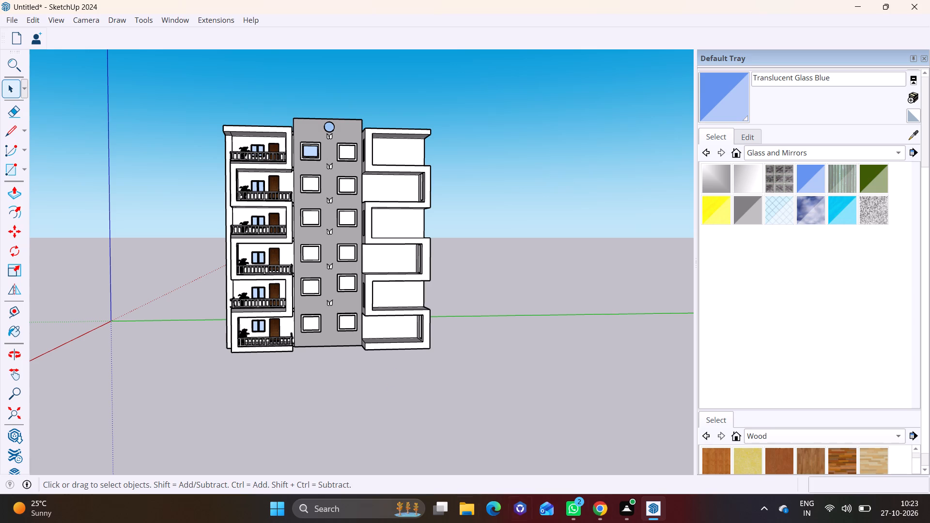
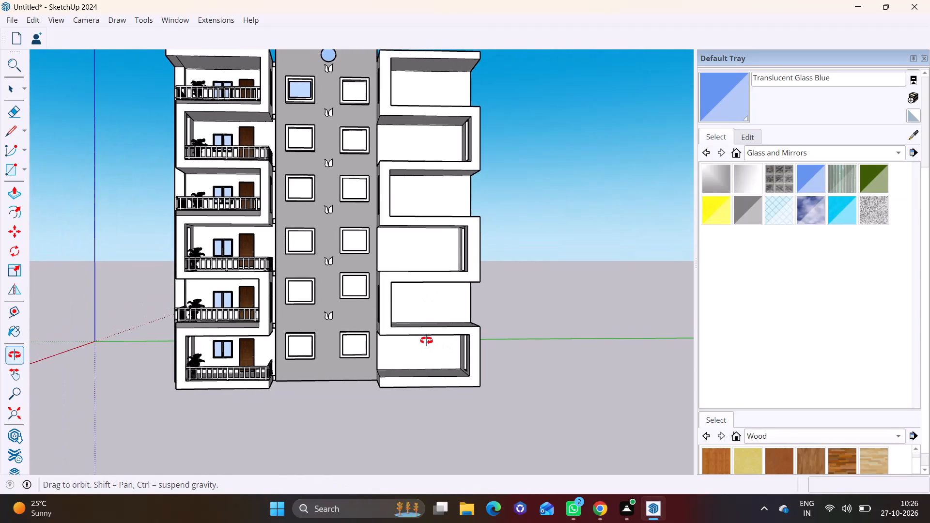
Copy the orange carved panel from the finished side's bottom balcony about 60' 1" into the extension's bottom balcony outer window opening.
{"action": "scroll", "coordinate": [249, 331], "scroll_direction": "down", "scroll_amount": 2}
{"action": "middle_click_drag", "start_coordinate": [252, 325], "coordinate": [399, 298]}
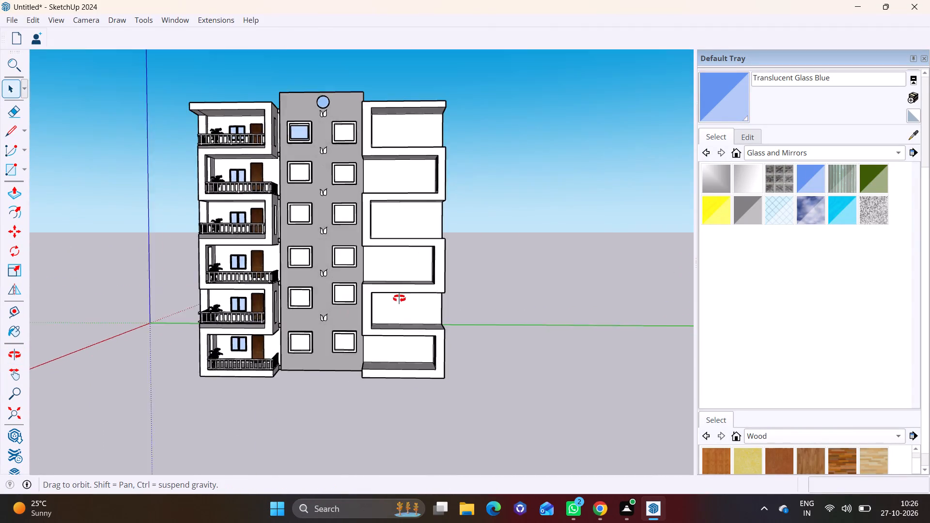
{"action": "middle_click_drag", "start_coordinate": [399, 298], "coordinate": [633, 304]}
{"action": "scroll", "coordinate": [407, 280], "scroll_direction": "up", "scroll_amount": 3}
{"action": "scroll", "coordinate": [356, 278], "scroll_direction": "up", "scroll_amount": 3}
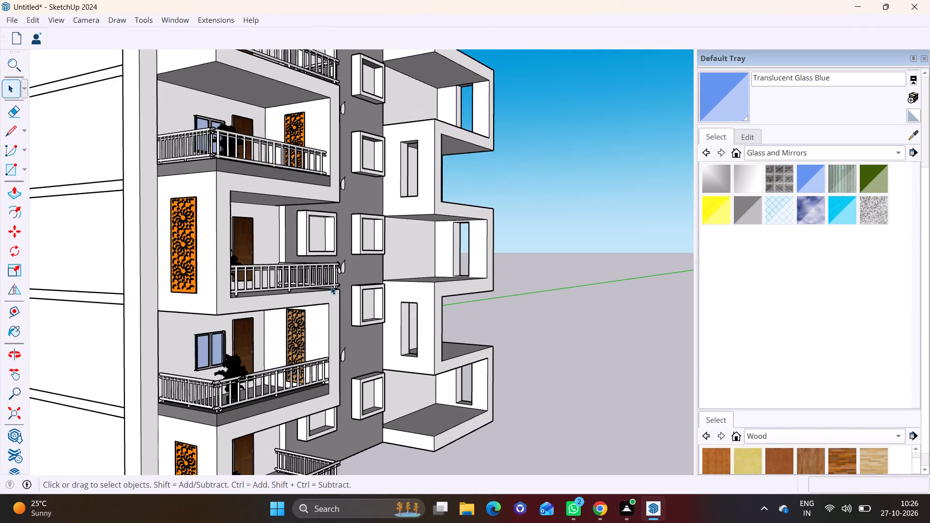
{"action": "scroll", "coordinate": [325, 290], "scroll_direction": "up", "scroll_amount": 2}
{"action": "scroll", "coordinate": [322, 290], "scroll_direction": "down", "scroll_amount": 3}
{"action": "middle_click_drag", "start_coordinate": [328, 287], "coordinate": [423, 277], "text": "shift"}
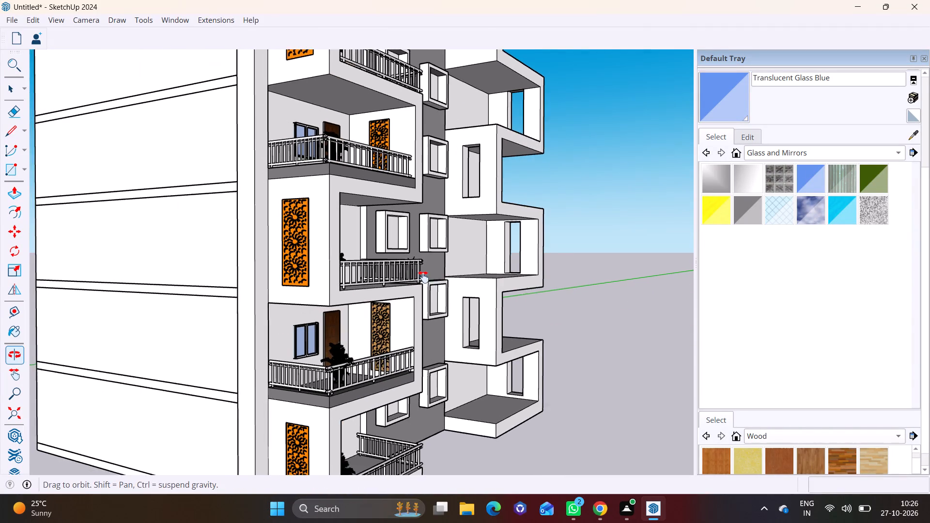
{"action": "middle_click_drag", "start_coordinate": [423, 277], "coordinate": [427, 276], "text": "shift"}
{"action": "middle_click_drag", "start_coordinate": [381, 357], "coordinate": [362, 271], "text": "shift"}
{"action": "scroll", "coordinate": [326, 350], "scroll_direction": "up", "scroll_amount": 3}
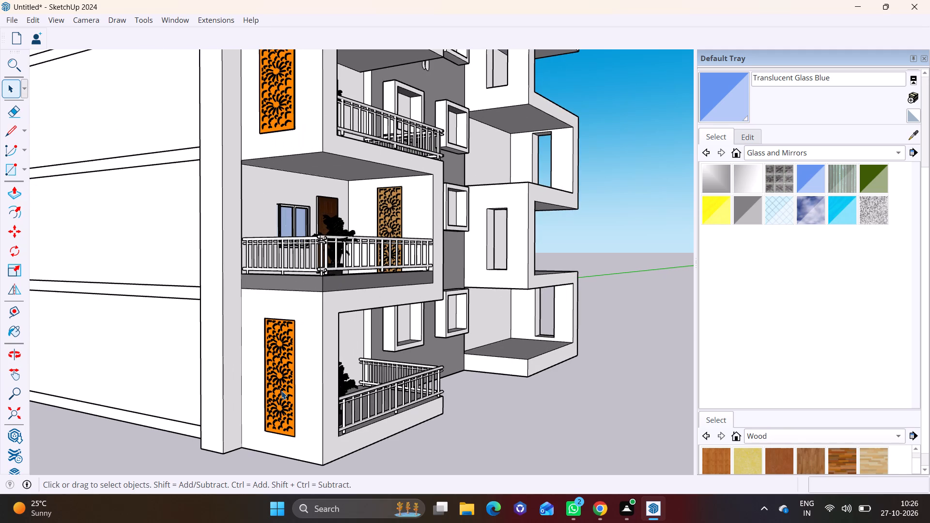
{"action": "left_click", "coordinate": [281, 391]}
{"action": "left_click", "coordinate": [291, 404]}
{"action": "key", "text": "m"}
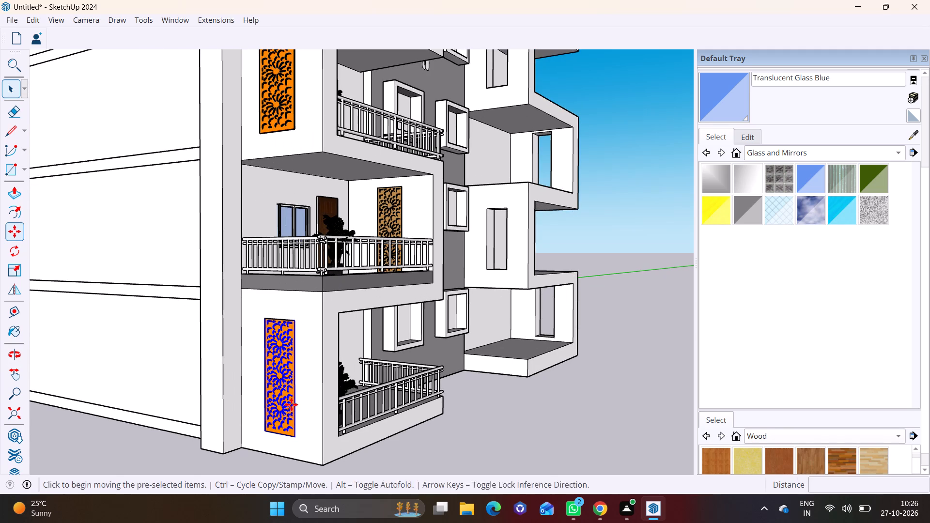
{"action": "left_click", "coordinate": [294, 437]}
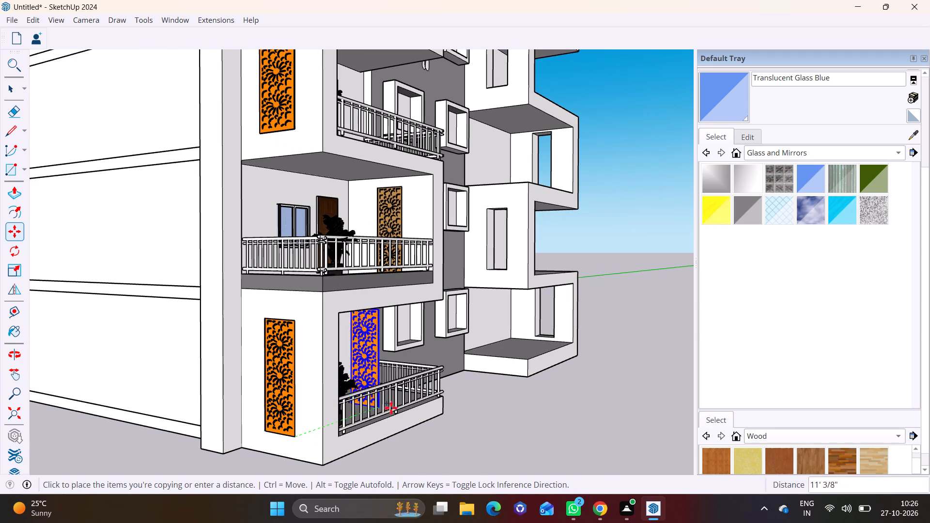
{"action": "middle_click_drag", "start_coordinate": [483, 378], "coordinate": [295, 424]}
{"action": "scroll", "coordinate": [411, 391], "scroll_direction": "down", "scroll_amount": 2}
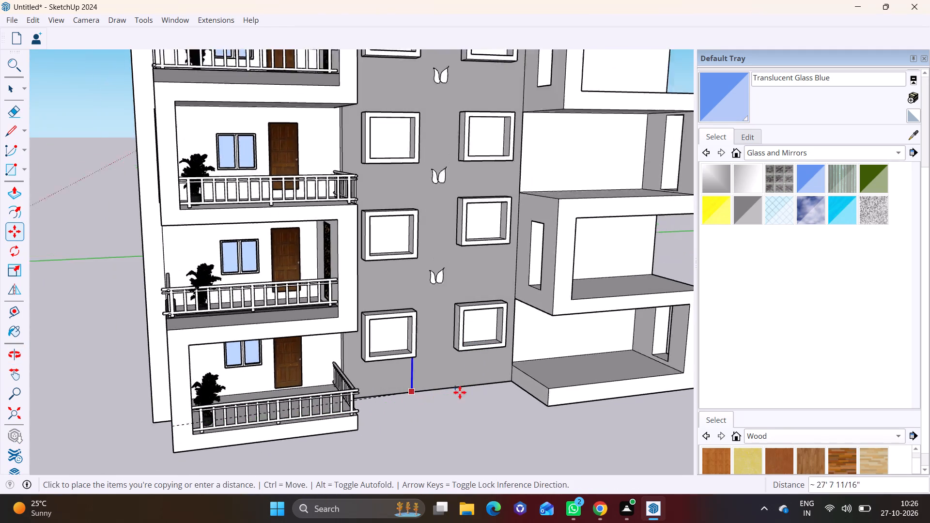
{"action": "middle_click_drag", "start_coordinate": [571, 365], "coordinate": [243, 446], "text": "shift"}
{"action": "middle_click_drag", "start_coordinate": [313, 425], "coordinate": [403, 361], "text": "shift"}
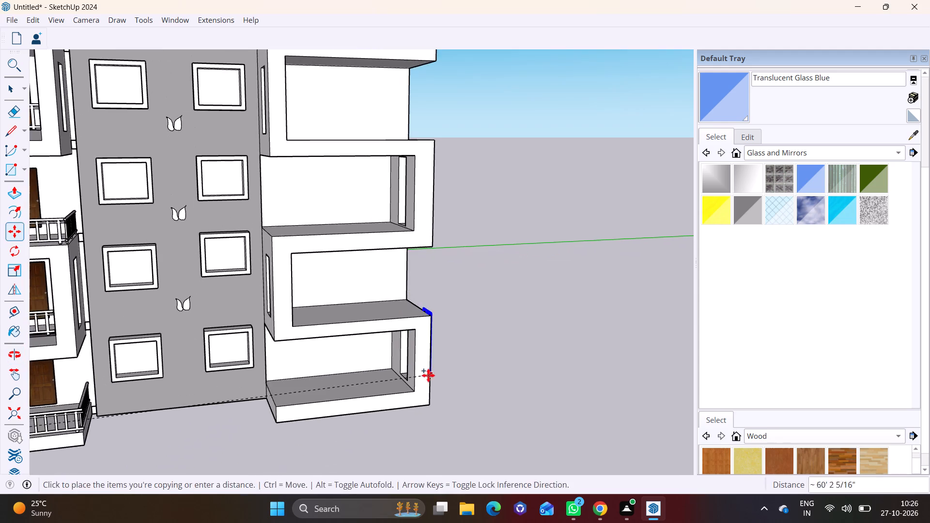
{"action": "middle_click_drag", "start_coordinate": [428, 375], "coordinate": [176, 396]}
{"action": "scroll", "coordinate": [419, 395], "scroll_direction": "up", "scroll_amount": 10}
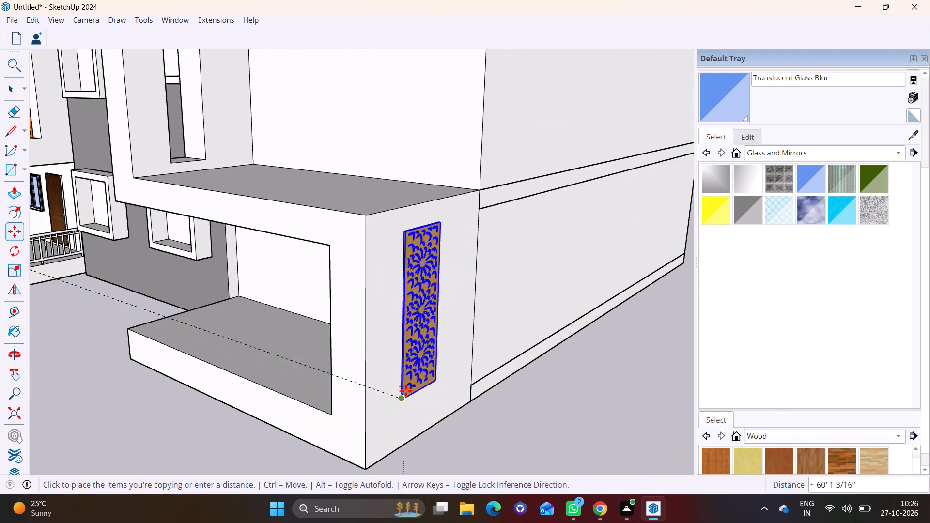
{"action": "left_click", "coordinate": [403, 395]}
Scale the copied panel about 0.89 in height and -15.51 in depth within the bottom balcony's outer wall opening.
{"action": "middle_click_drag", "start_coordinate": [423, 394], "coordinate": [202, 401]}
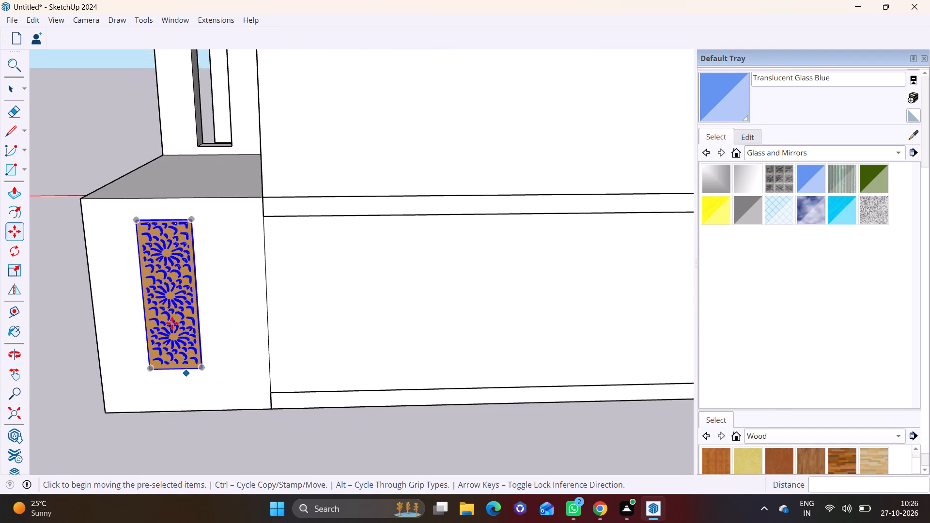
{"action": "key", "text": "space"}
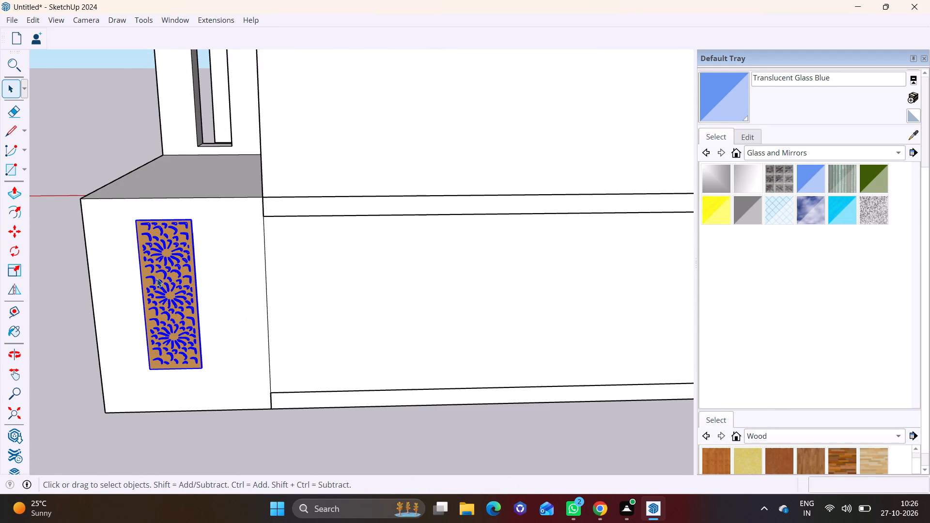
{"action": "left_click", "coordinate": [157, 278]}
{"action": "left_click", "coordinate": [179, 274]}
{"action": "left_click", "coordinate": [174, 288]}
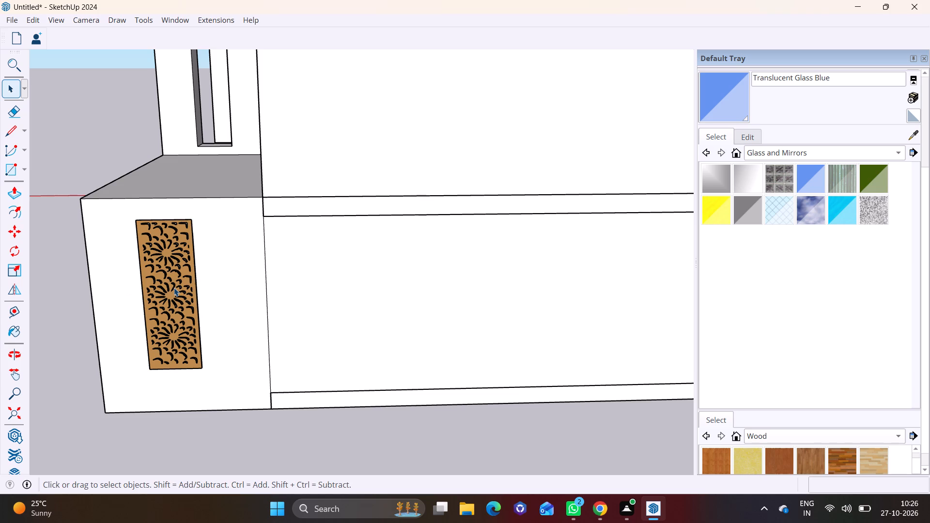
{"action": "left_click", "coordinate": [14, 270]}
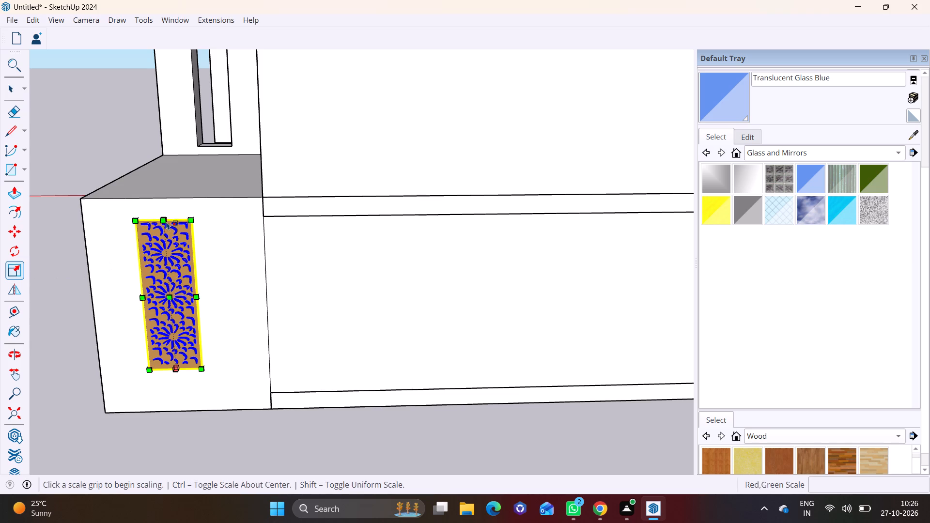
{"action": "left_click", "coordinate": [166, 221]}
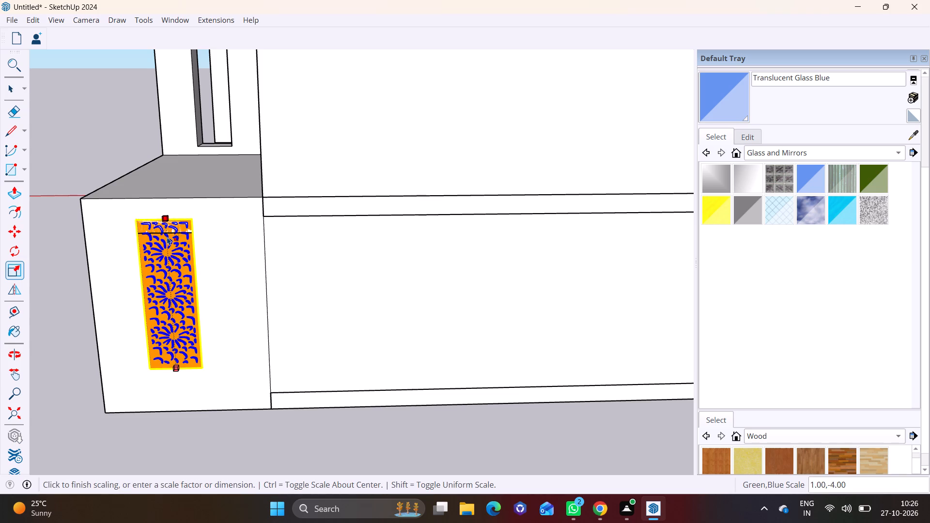
{"action": "scroll", "coordinate": [165, 236], "scroll_direction": "up", "scroll_amount": 6}
{"action": "middle_click_drag", "start_coordinate": [166, 257], "coordinate": [294, 218]}
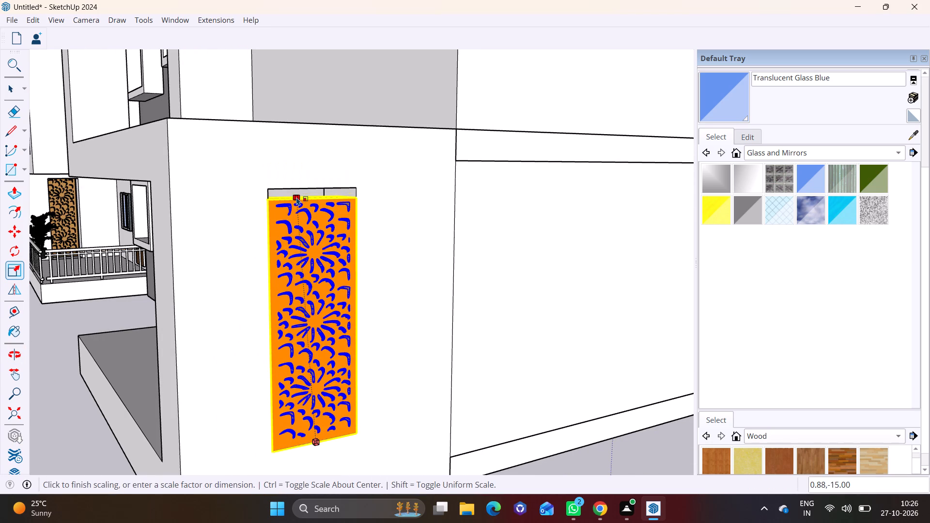
{"action": "scroll", "coordinate": [296, 197], "scroll_direction": "up", "scroll_amount": 9}
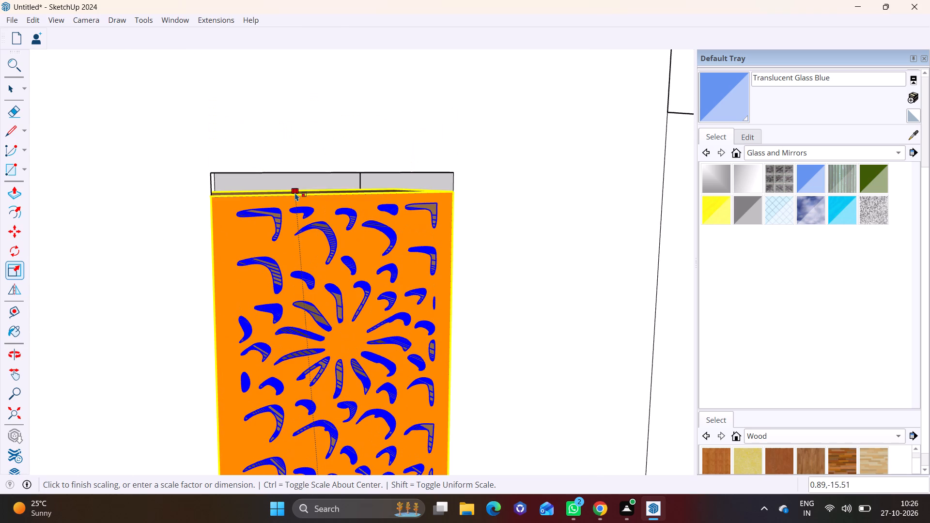
{"action": "left_click", "coordinate": [292, 193]}
Stretch the bottom balcony's carved panel upward so its top meets the top edge of the window opening.
{"action": "middle_click_drag", "start_coordinate": [323, 187], "coordinate": [323, 196]}
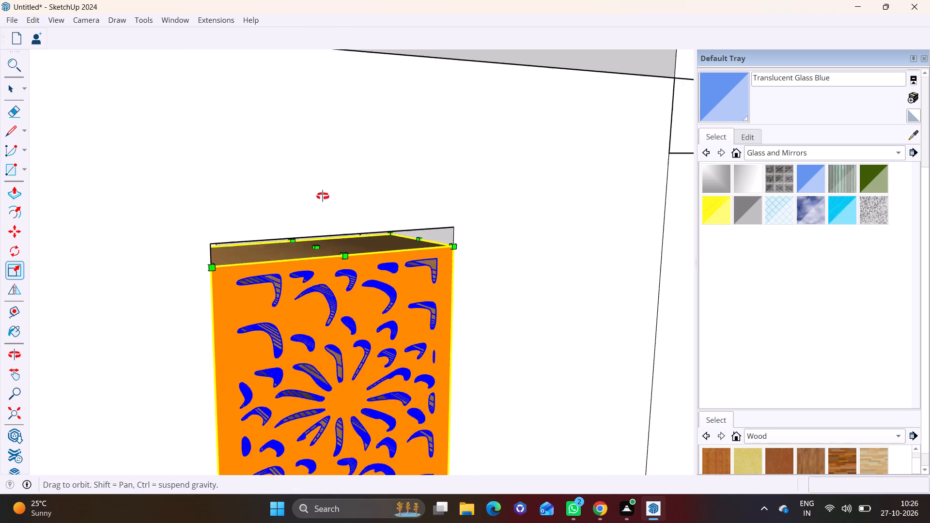
{"action": "middle_click_drag", "start_coordinate": [323, 196], "coordinate": [323, 207]}
{"action": "middle_click_drag", "start_coordinate": [329, 328], "coordinate": [326, 287]}
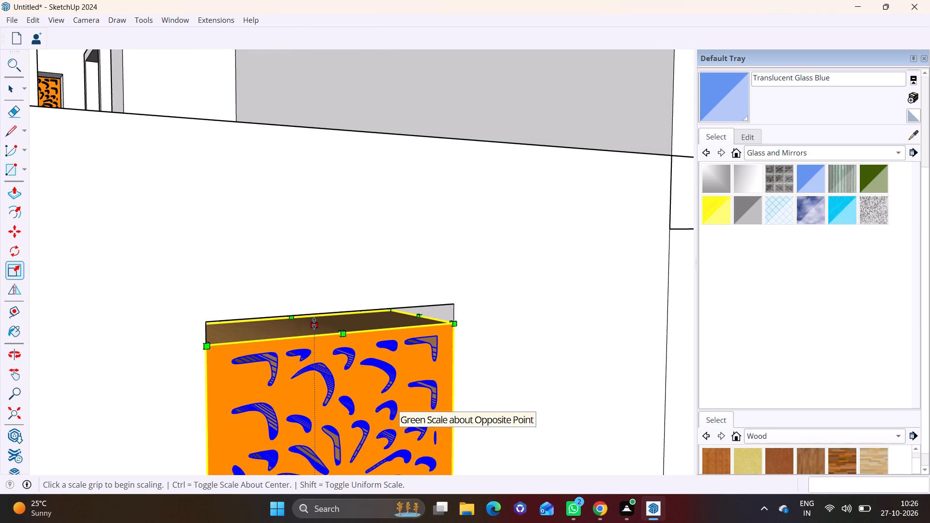
{"action": "left_click", "coordinate": [314, 323]}
{"action": "left_click", "coordinate": [311, 313]}
{"action": "scroll", "coordinate": [327, 329], "scroll_direction": "down", "scroll_amount": 7}
{"action": "middle_click_drag", "start_coordinate": [388, 363], "coordinate": [376, 235]}
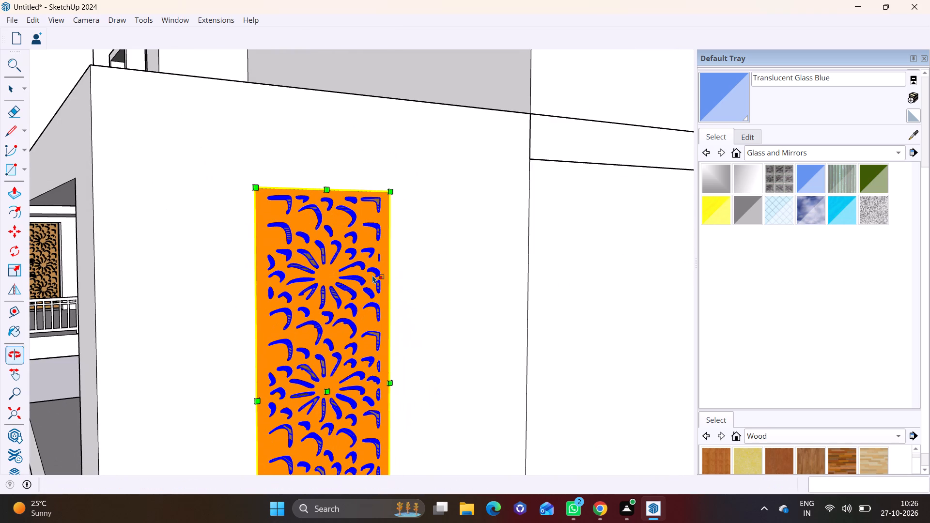
{"action": "key", "text": "space"}
{"action": "left_click", "coordinate": [441, 307]}
{"action": "scroll", "coordinate": [414, 322], "scroll_direction": "down", "scroll_amount": 10}
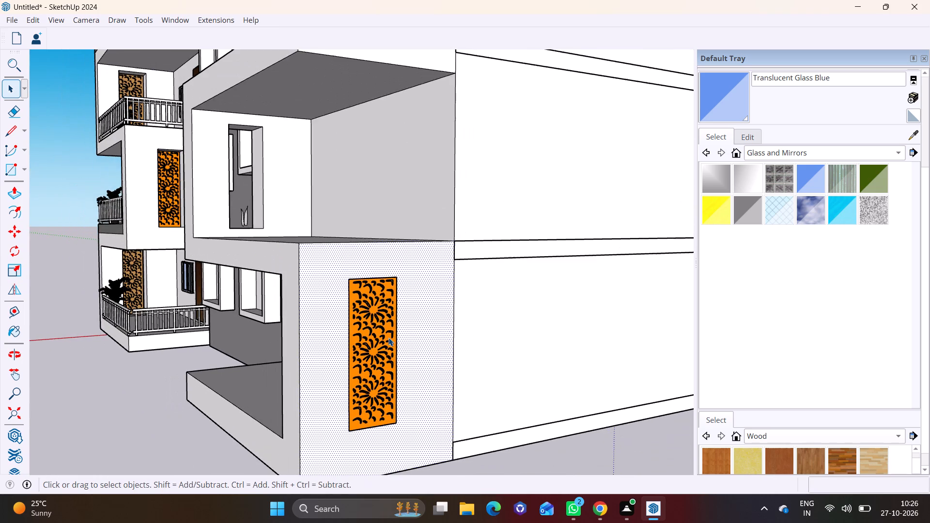
Copy the bottom balcony's carved panel about 21' 4 1/2" into the extension's second balcony tower-side window opening.
{"action": "middle_click_drag", "start_coordinate": [381, 284], "coordinate": [334, 338]}
{"action": "left_click", "coordinate": [335, 350]}
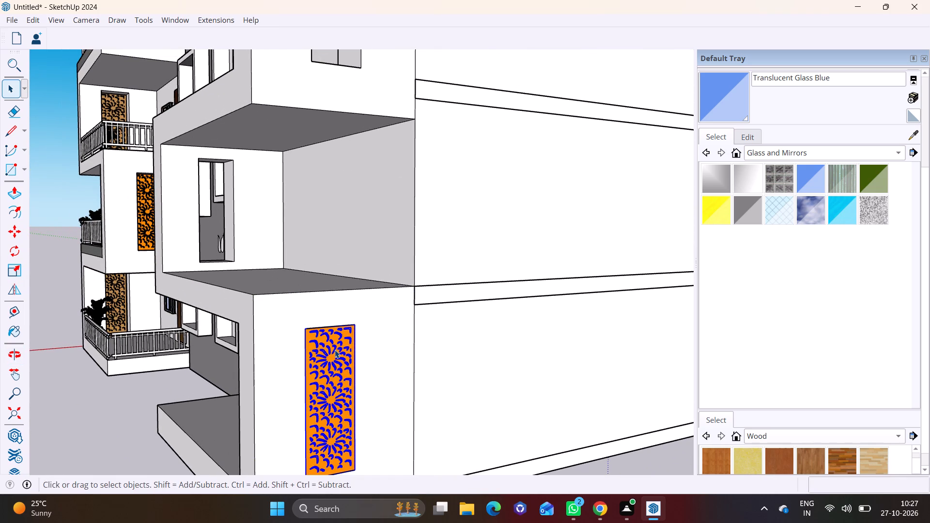
{"action": "key", "text": "m"}
{"action": "left_click", "coordinate": [355, 324]}
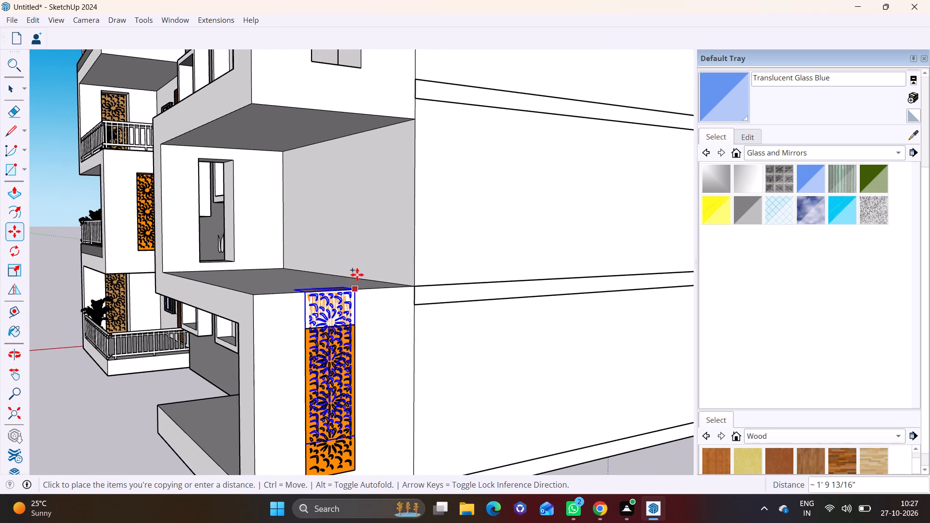
{"action": "scroll", "coordinate": [353, 199], "scroll_direction": "down", "scroll_amount": 2}
{"action": "scroll", "coordinate": [289, 175], "scroll_direction": "up", "scroll_amount": 12}
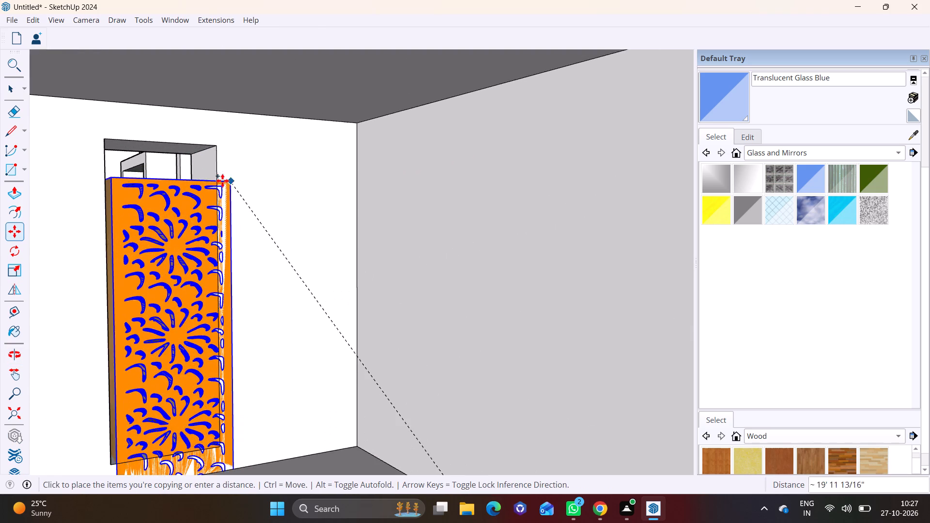
{"action": "left_click", "coordinate": [208, 151]}
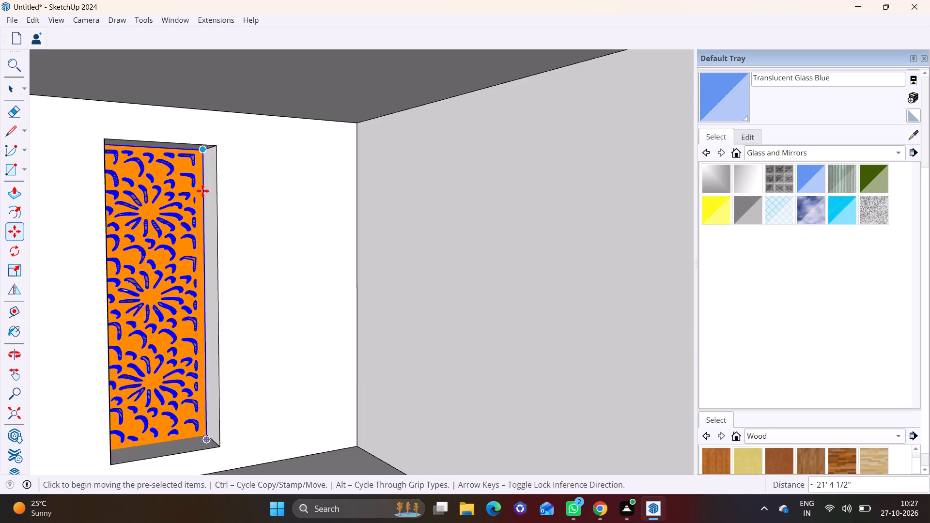
Move the second balcony's carved panel about 3 3/4" to align its lower corner with the tower-side opening's corner.
{"action": "scroll", "coordinate": [202, 191], "scroll_direction": "up", "scroll_amount": 1}
{"action": "middle_click_drag", "start_coordinate": [202, 191], "coordinate": [525, 193]}
{"action": "middle_click_drag", "start_coordinate": [556, 210], "coordinate": [298, 171], "text": "shift"}
{"action": "middle_click_drag", "start_coordinate": [277, 295], "coordinate": [417, 280]}
{"action": "scroll", "coordinate": [419, 284], "scroll_direction": "down", "scroll_amount": 1}
{"action": "left_click", "coordinate": [414, 405]}
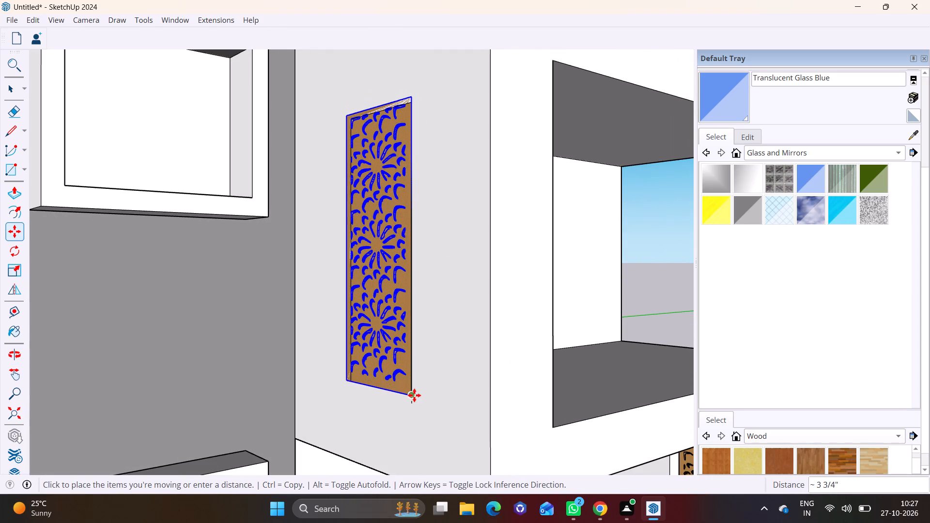
{"action": "left_click", "coordinate": [414, 395]}
Scale the second balcony's carved panel to about 0.93 in width and 0.98 in height to fit the tower-side opening.
{"action": "key", "text": "space"}
{"action": "left_click", "coordinate": [362, 305]}
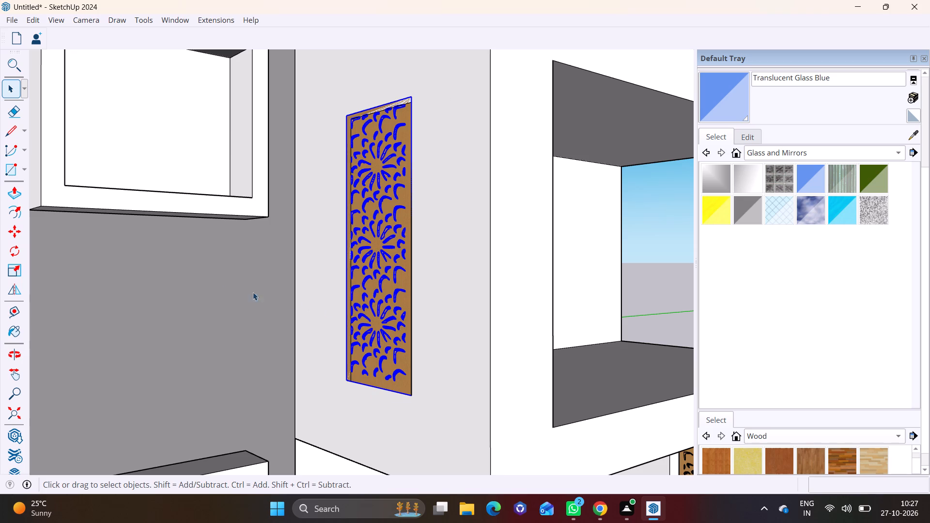
{"action": "left_click", "coordinate": [19, 272]}
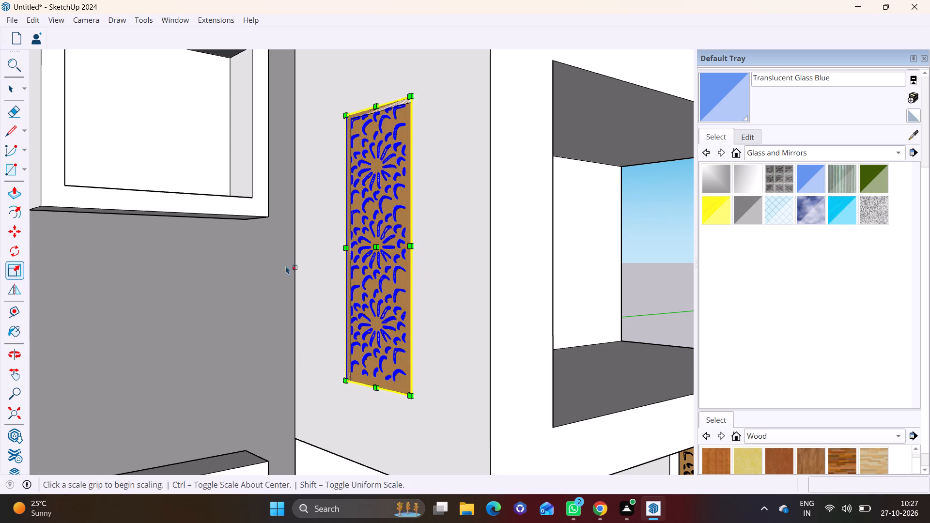
{"action": "middle_click_drag", "start_coordinate": [428, 256], "coordinate": [601, 293]}
{"action": "scroll", "coordinate": [495, 236], "scroll_direction": "up", "scroll_amount": 6}
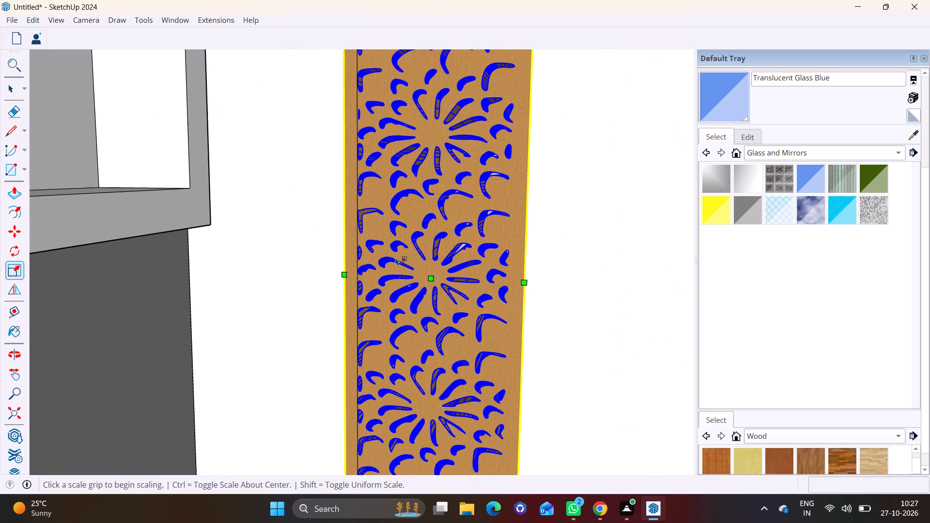
{"action": "left_click", "coordinate": [348, 274]}
{"action": "left_click", "coordinate": [357, 274]}
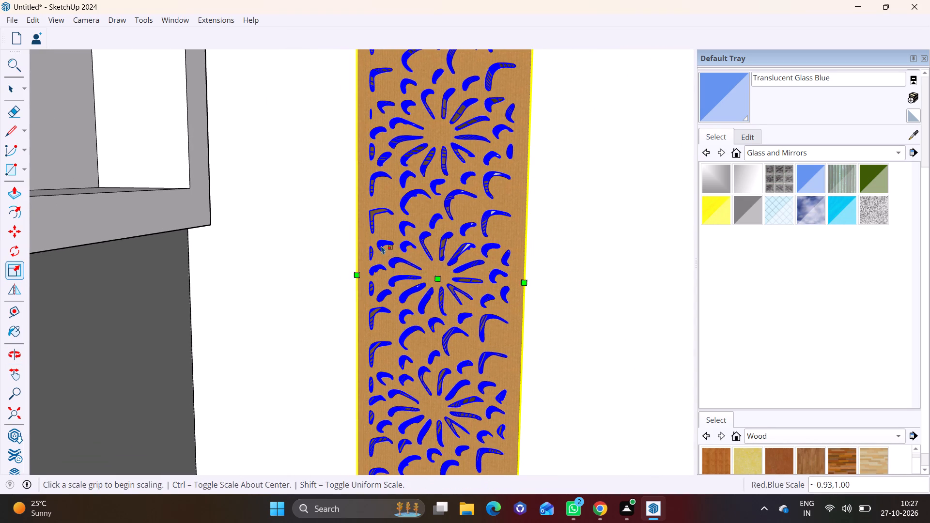
{"action": "scroll", "coordinate": [381, 246], "scroll_direction": "down", "scroll_amount": 2}
{"action": "middle_click_drag", "start_coordinate": [409, 180], "coordinate": [371, 267], "text": "shift"}
{"action": "left_click", "coordinate": [391, 154]}
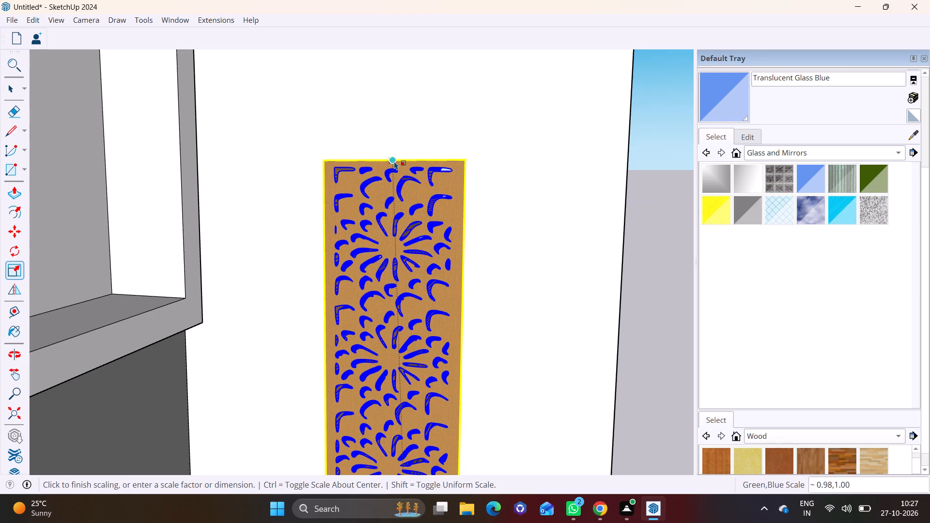
{"action": "left_click", "coordinate": [394, 162]}
{"action": "scroll", "coordinate": [428, 277], "scroll_direction": "down", "scroll_amount": 6}
{"action": "key", "text": "space"}
{"action": "left_click", "coordinate": [646, 351]}
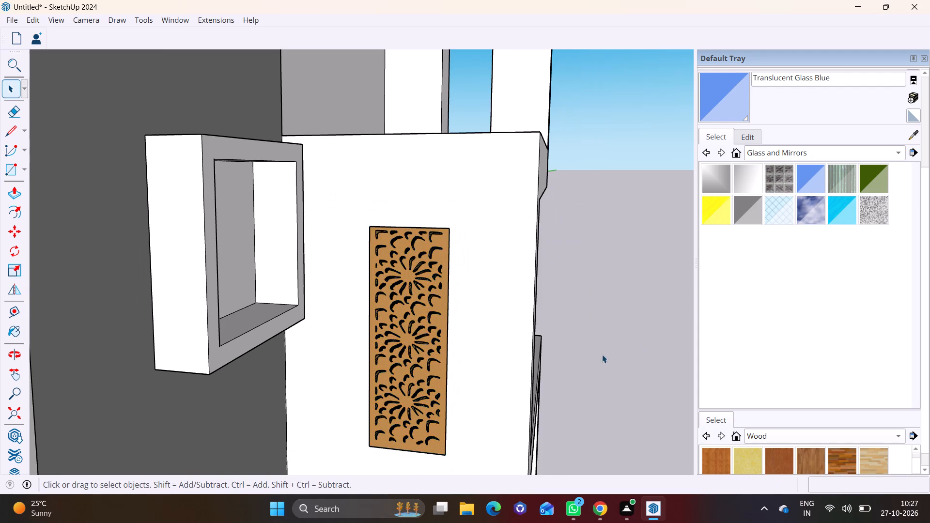
Copy the second balcony's tower-side carved panel about 23' 3/4" into the extension's third balcony outer-side window opening.
{"action": "middle_click_drag", "start_coordinate": [602, 354], "coordinate": [401, 334]}
{"action": "left_click", "coordinate": [219, 345]}
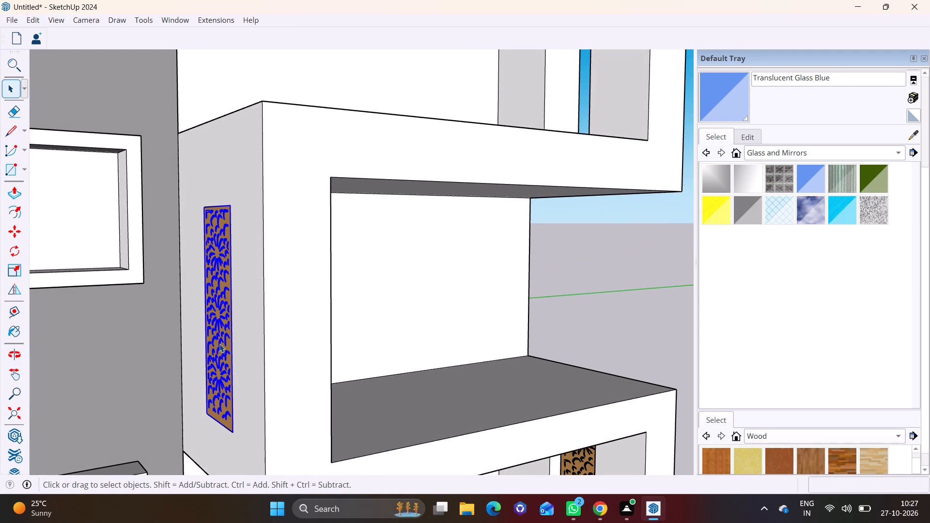
{"action": "key", "text": "m"}
{"action": "left_click", "coordinate": [230, 208]}
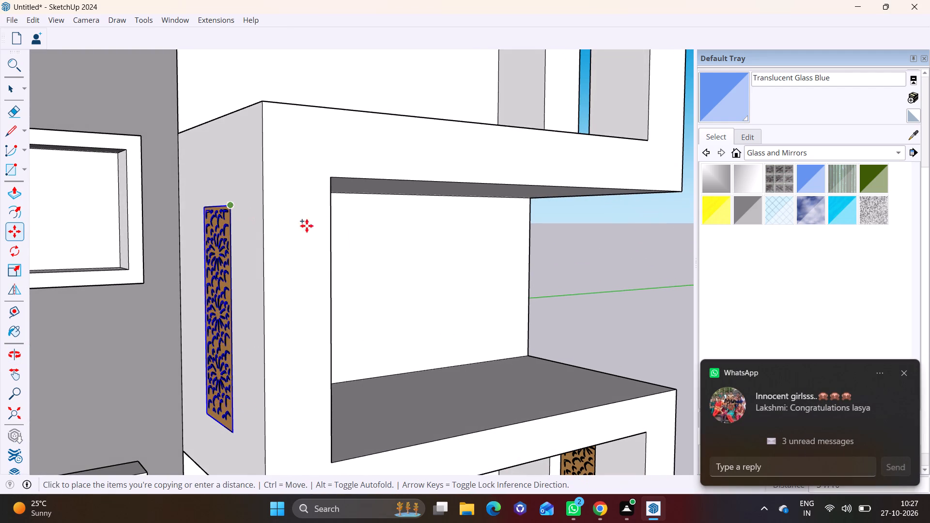
{"action": "middle_click_drag", "start_coordinate": [553, 198], "coordinate": [424, 280], "text": "shift"}
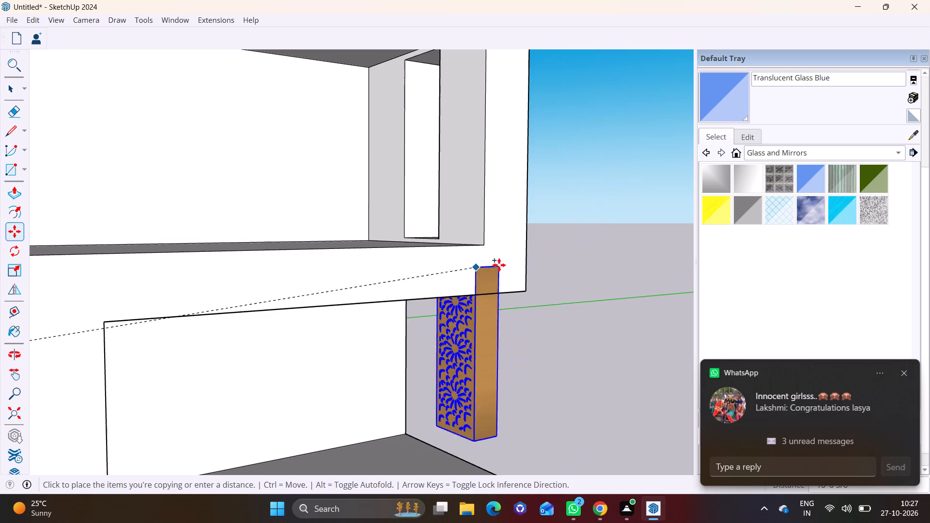
{"action": "middle_click_drag", "start_coordinate": [496, 265], "coordinate": [154, 339]}
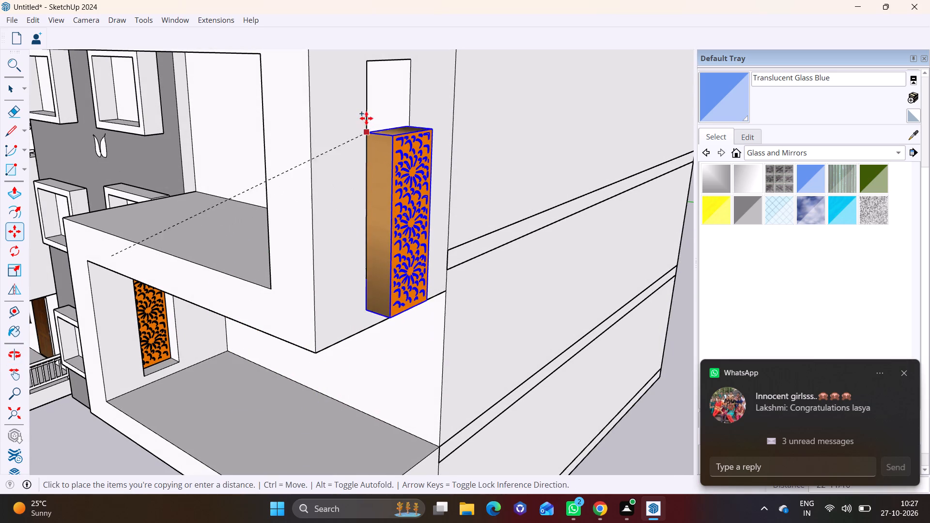
{"action": "left_click", "coordinate": [369, 74]}
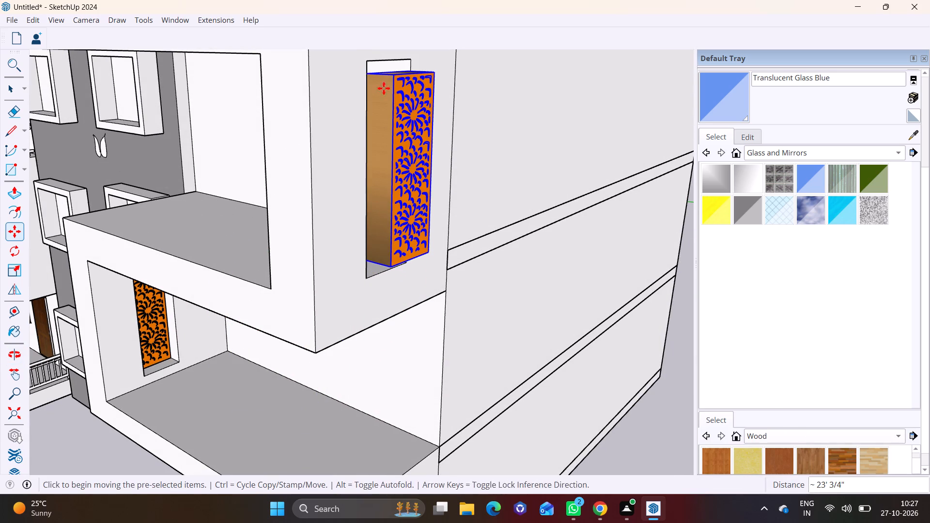
Scale the third balcony's carved panel to about 0.31 of its thickness.
{"action": "middle_click_drag", "start_coordinate": [462, 130], "coordinate": [416, 278], "text": "shift"}
{"action": "scroll", "coordinate": [343, 305], "scroll_direction": "up", "scroll_amount": 5}
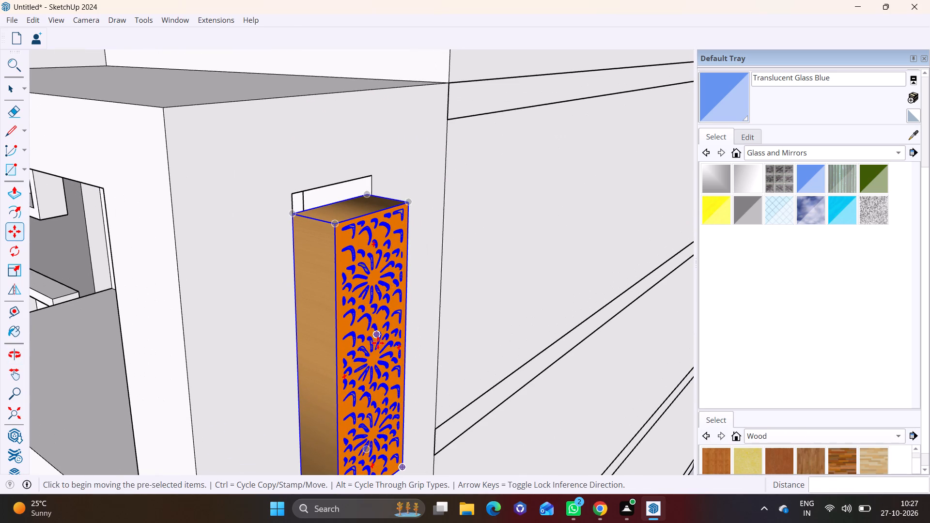
{"action": "left_click", "coordinate": [14, 268]}
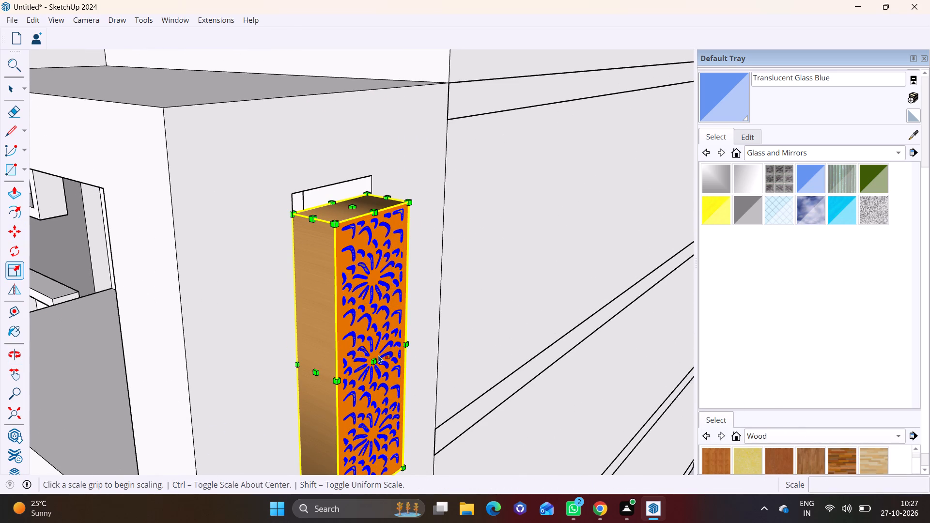
{"action": "left_click", "coordinate": [376, 362]}
{"action": "left_click", "coordinate": [347, 349]}
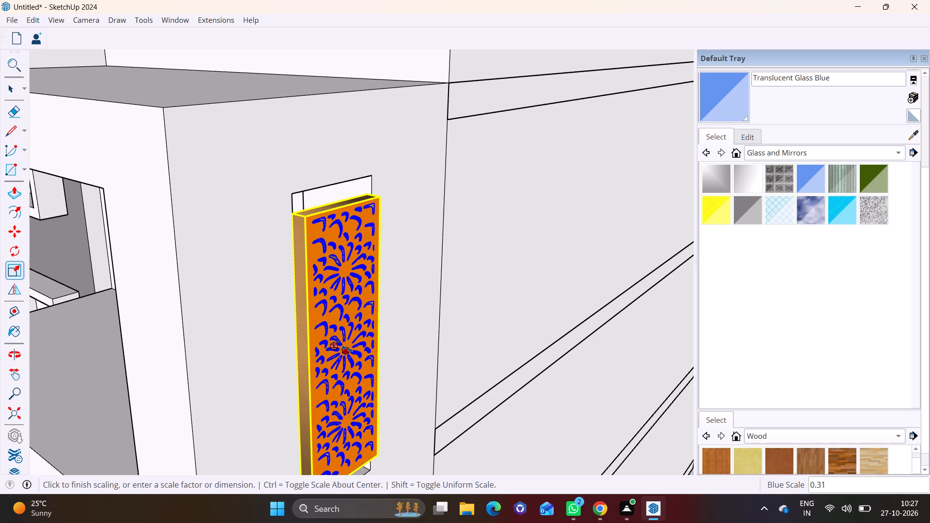
Move the third balcony's carved panel about 7 5/16" so its upper corner meets the outer-side opening's top corner.
{"action": "key", "text": "m"}
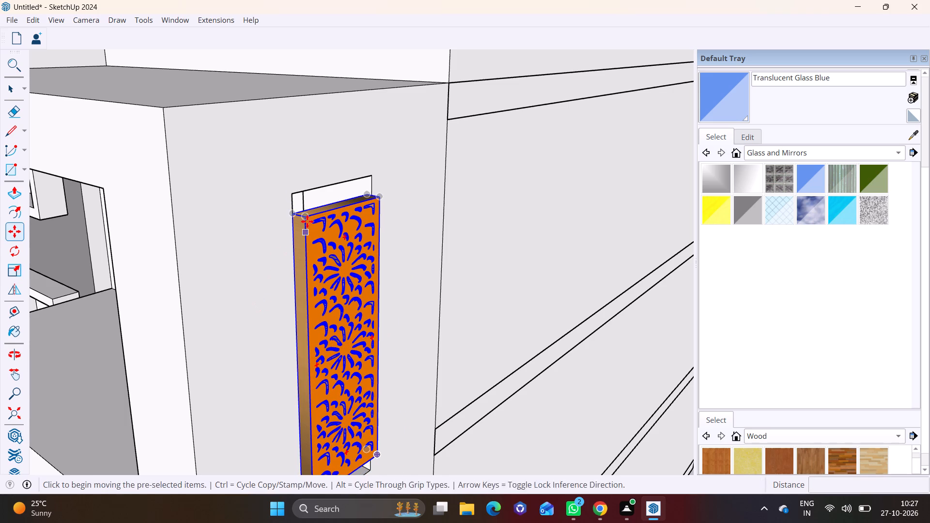
{"action": "left_click", "coordinate": [305, 219]}
{"action": "left_click", "coordinate": [294, 194]}
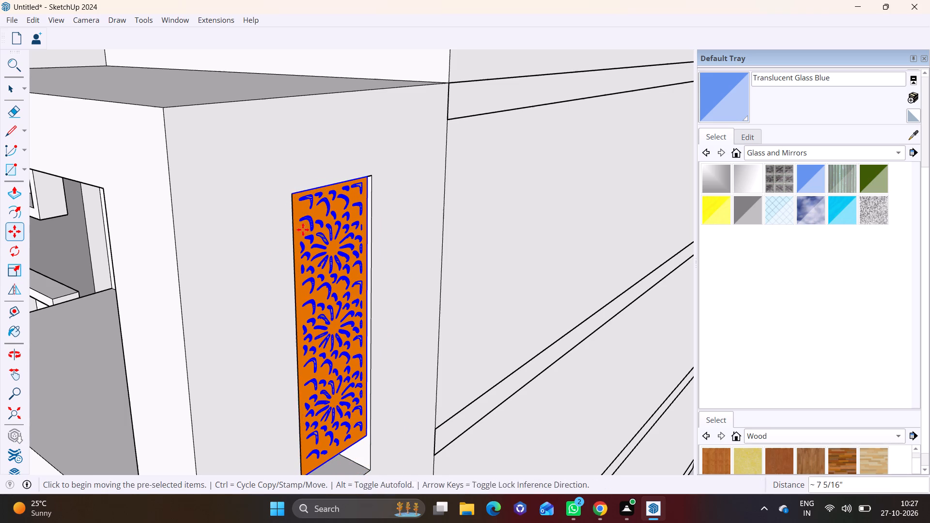
Scale the third balcony's carved panel to about 1.17 in height and widen it to fill the outer-side opening.
{"action": "scroll", "coordinate": [351, 369], "scroll_direction": "down", "scroll_amount": 1}
{"action": "middle_click_drag", "start_coordinate": [344, 397], "coordinate": [316, 297], "text": "shift"}
{"action": "middle_click_drag", "start_coordinate": [319, 314], "coordinate": [248, 324]}
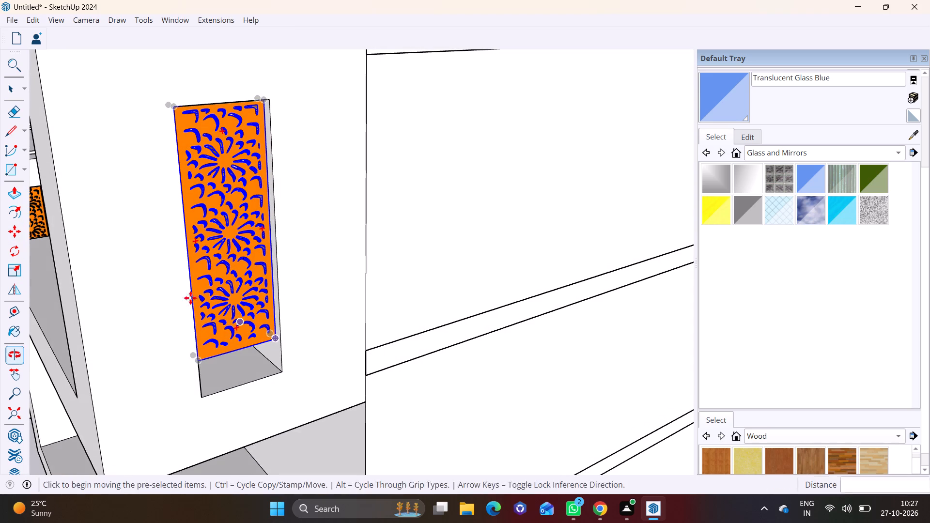
{"action": "left_click", "coordinate": [15, 273]}
{"action": "left_click", "coordinate": [235, 351]}
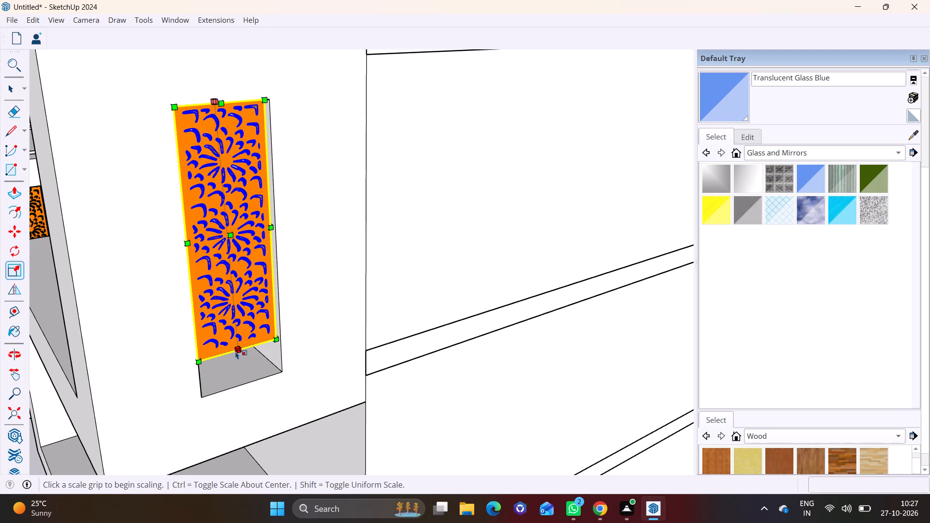
{"action": "left_click", "coordinate": [248, 382]}
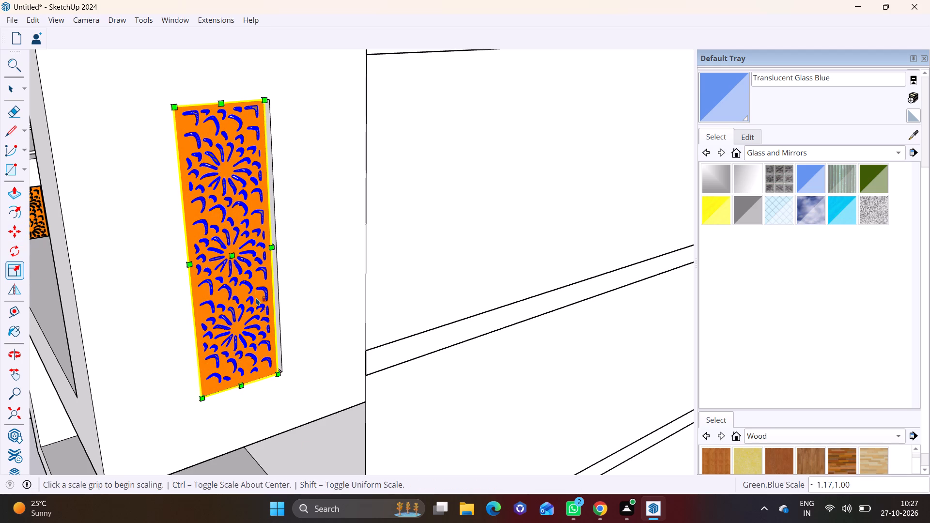
{"action": "left_click", "coordinate": [267, 248]}
{"action": "left_click", "coordinate": [278, 246]}
{"action": "key", "text": "space"}
{"action": "left_click", "coordinate": [310, 268]}
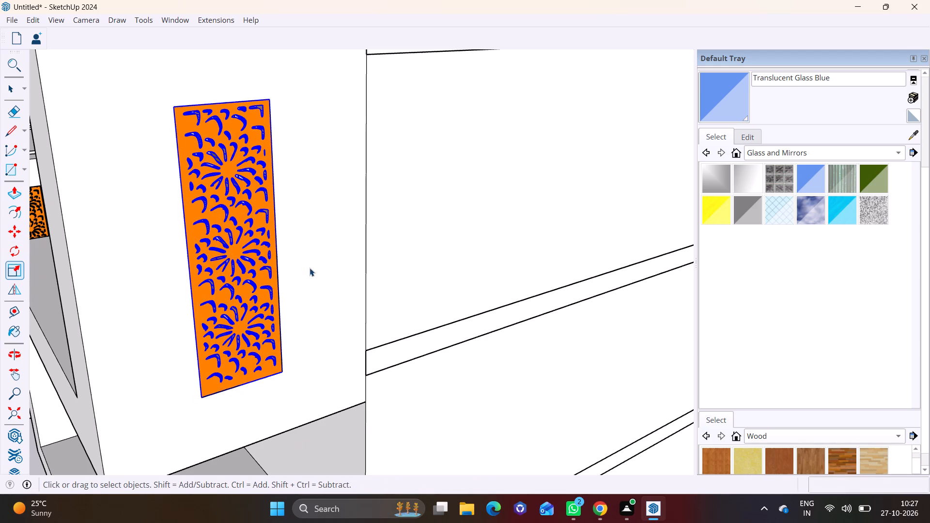
Copy the third balcony's carved panel about 21' into the extension's fourth balcony tower-side window opening.
{"action": "scroll", "coordinate": [295, 303], "scroll_direction": "down", "scroll_amount": 12}
{"action": "middle_click_drag", "start_coordinate": [281, 338], "coordinate": [480, 276]}
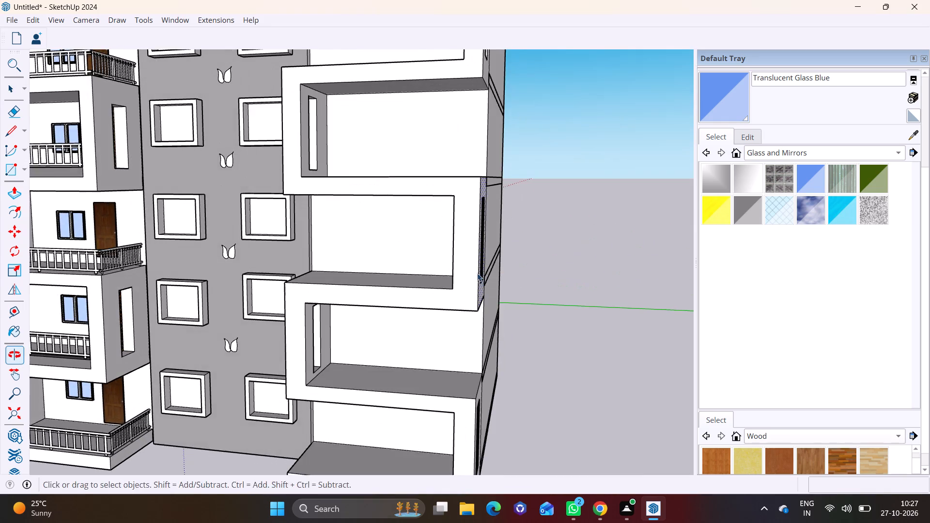
{"action": "middle_click_drag", "start_coordinate": [461, 273], "coordinate": [392, 320], "text": "shift"}
{"action": "middle_click_drag", "start_coordinate": [379, 333], "coordinate": [211, 320]}
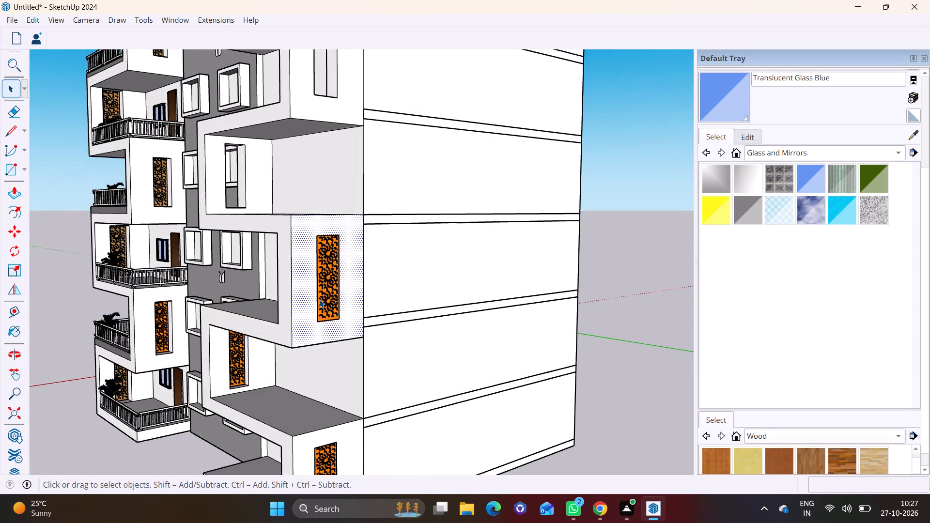
{"action": "left_click", "coordinate": [330, 294]}
{"action": "scroll", "coordinate": [330, 294], "scroll_direction": "up", "scroll_amount": 3}
{"action": "key", "text": "m"}
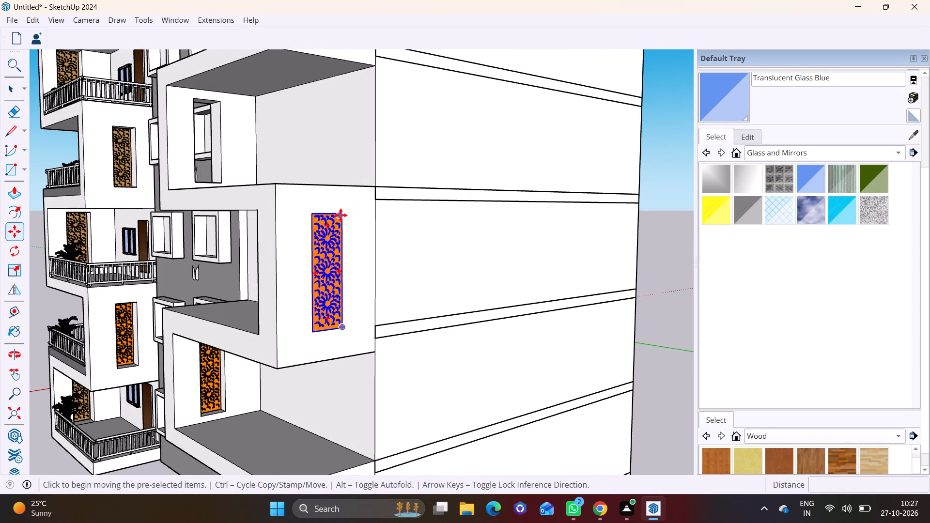
{"action": "left_click", "coordinate": [341, 215]}
{"action": "middle_click_drag", "start_coordinate": [227, 140], "coordinate": [262, 290], "text": "shift"}
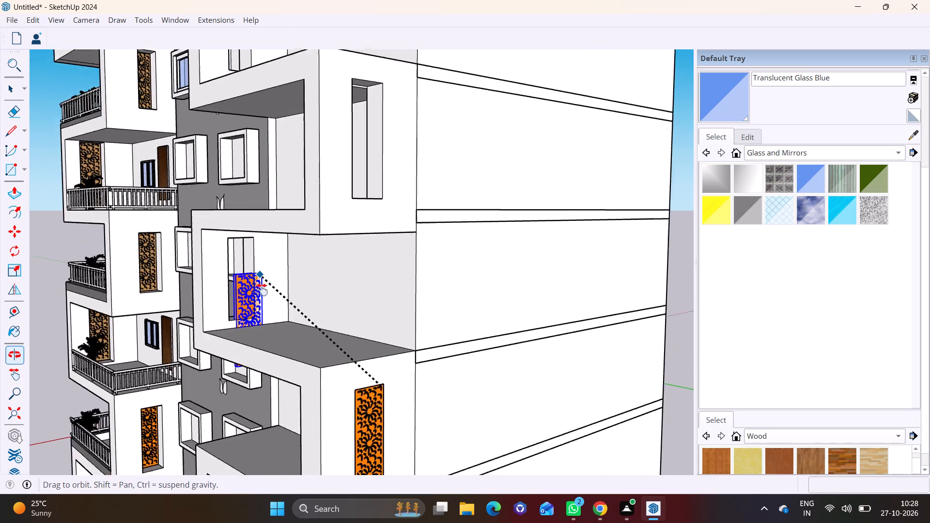
{"action": "middle_click_drag", "start_coordinate": [262, 290], "coordinate": [263, 299], "text": "shift"}
{"action": "scroll", "coordinate": [248, 292], "scroll_direction": "up", "scroll_amount": 11}
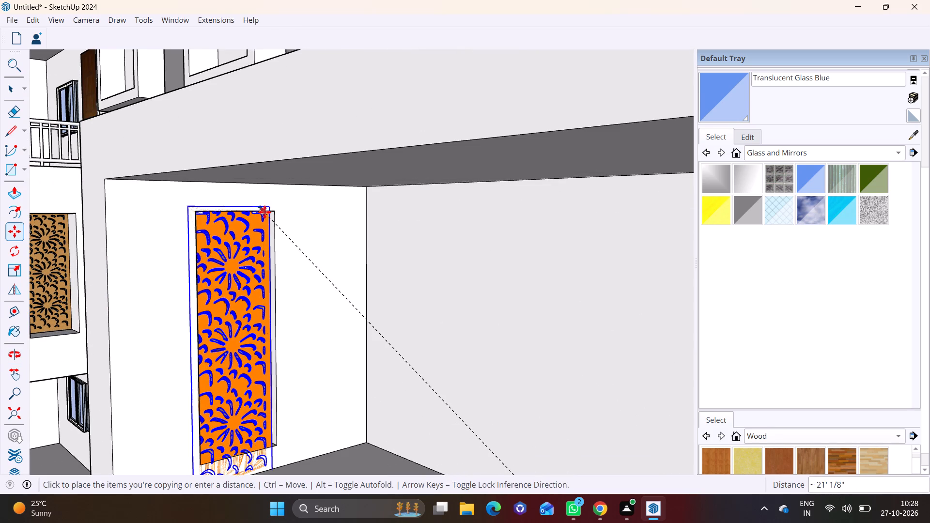
{"action": "left_click", "coordinate": [266, 216]}
Move the fourth balcony's carved panel through the wall thickness, closer to the tower-side face of its opening.
{"action": "scroll", "coordinate": [272, 296], "scroll_direction": "down", "scroll_amount": 2}
{"action": "middle_click_drag", "start_coordinate": [270, 311], "coordinate": [470, 309]}
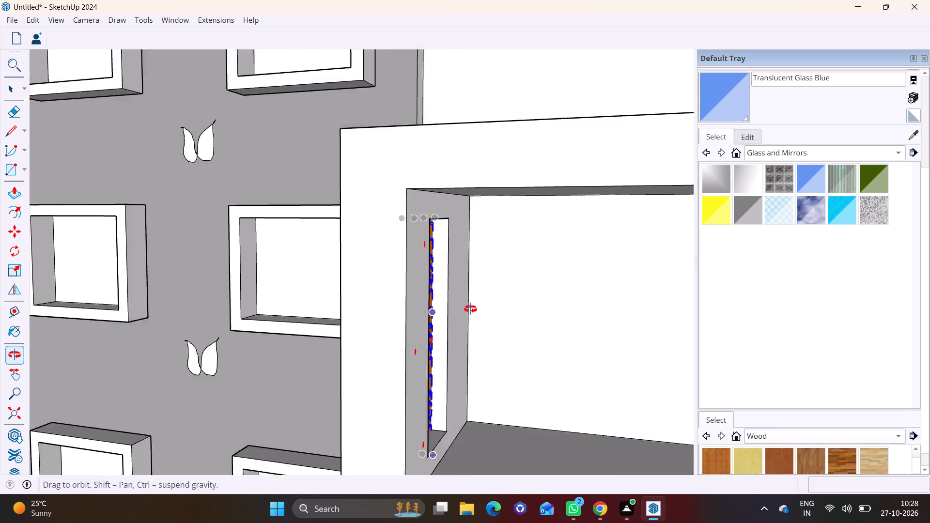
{"action": "middle_click_drag", "start_coordinate": [470, 309], "coordinate": [580, 287]}
{"action": "middle_click_drag", "start_coordinate": [571, 288], "coordinate": [414, 253], "text": "shift"}
{"action": "middle_click_drag", "start_coordinate": [409, 250], "coordinate": [592, 277]}
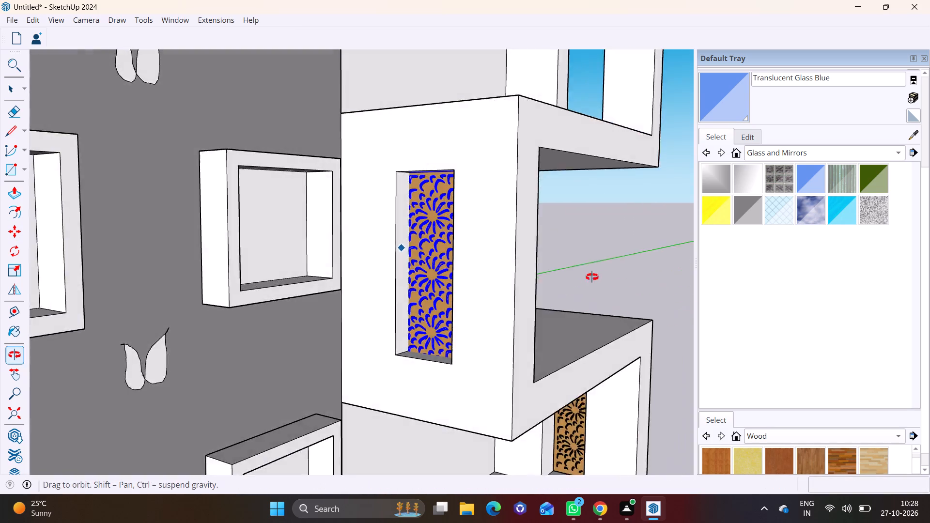
{"action": "middle_click_drag", "start_coordinate": [592, 277], "coordinate": [650, 279]}
{"action": "scroll", "coordinate": [447, 299], "scroll_direction": "up", "scroll_amount": 9}
{"action": "key", "text": "m"}
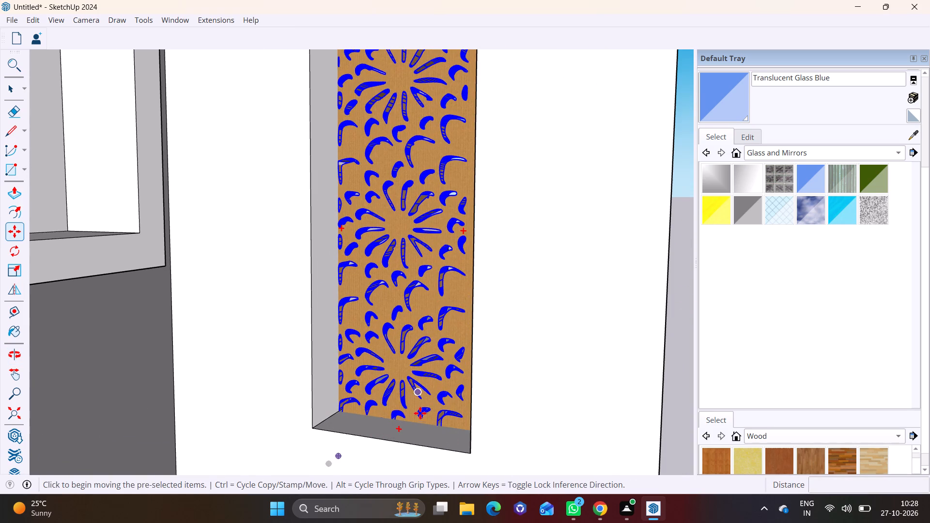
{"action": "left_click", "coordinate": [420, 415]}
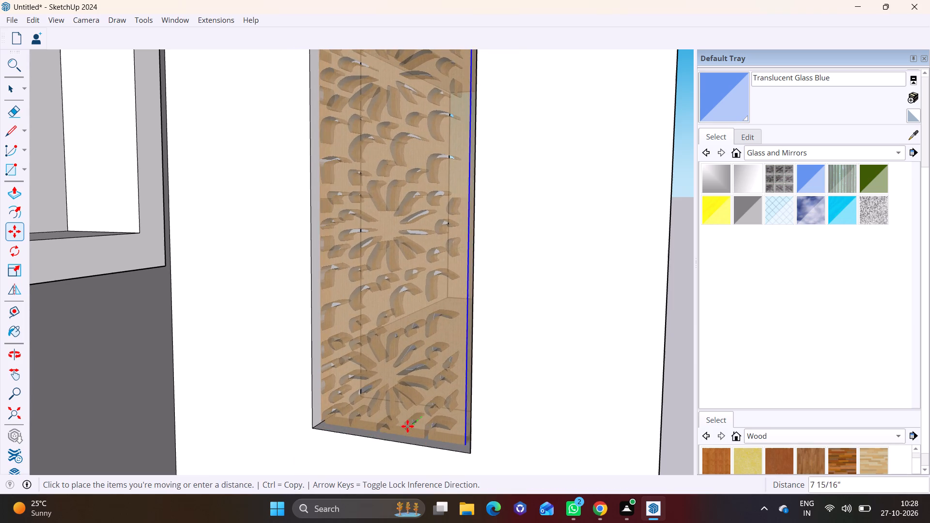
{"action": "left_click", "coordinate": [417, 431]}
{"action": "scroll", "coordinate": [423, 347], "scroll_direction": "down", "scroll_amount": 7}
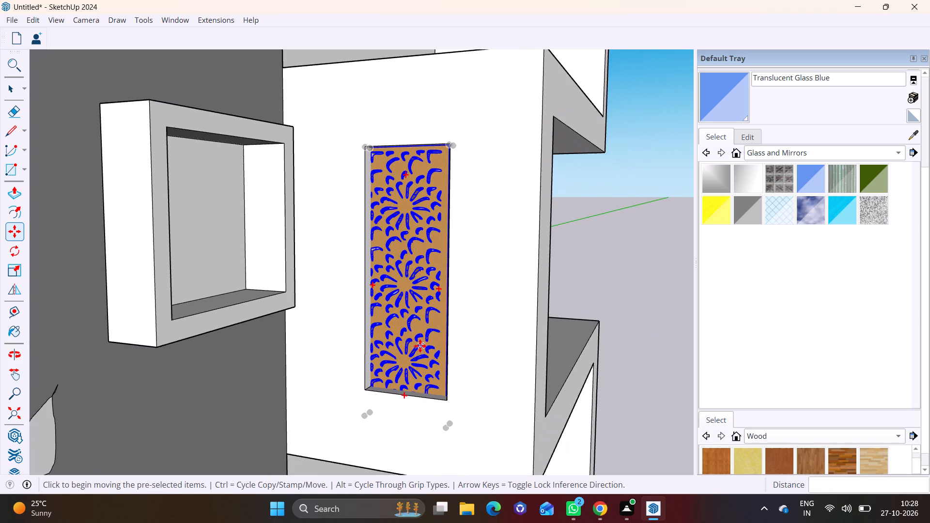
{"action": "middle_click_drag", "start_coordinate": [415, 338], "coordinate": [361, 349]}
{"action": "key", "text": "space"}
{"action": "left_click", "coordinate": [641, 260]}
{"action": "scroll", "coordinate": [502, 265], "scroll_direction": "down", "scroll_amount": 2}
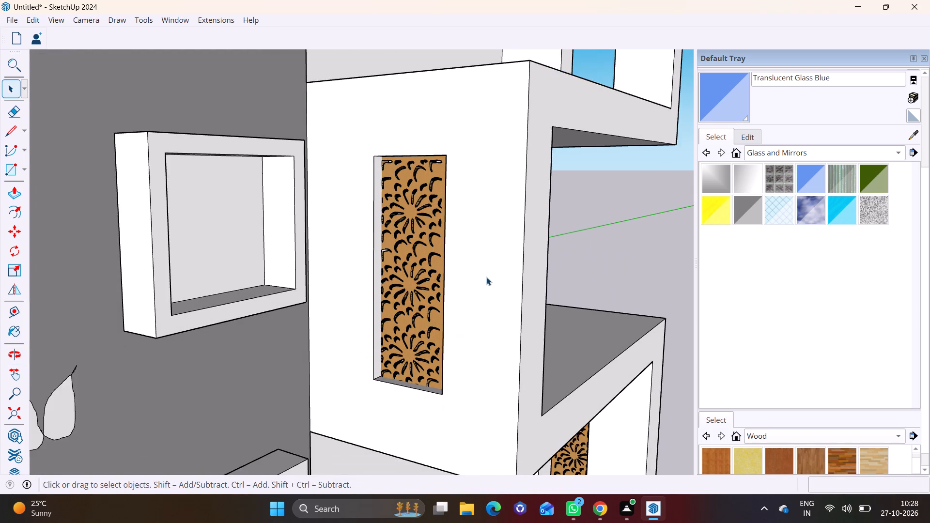
Scale the fourth balcony's carved panel from its lower edge so its bottom meets the tower-side opening's bottom edge.
{"action": "scroll", "coordinate": [445, 306], "scroll_direction": "up", "scroll_amount": 2}
{"action": "middle_click_drag", "start_coordinate": [445, 308], "coordinate": [535, 302], "text": "shift"}
{"action": "scroll", "coordinate": [485, 331], "scroll_direction": "up", "scroll_amount": 7}
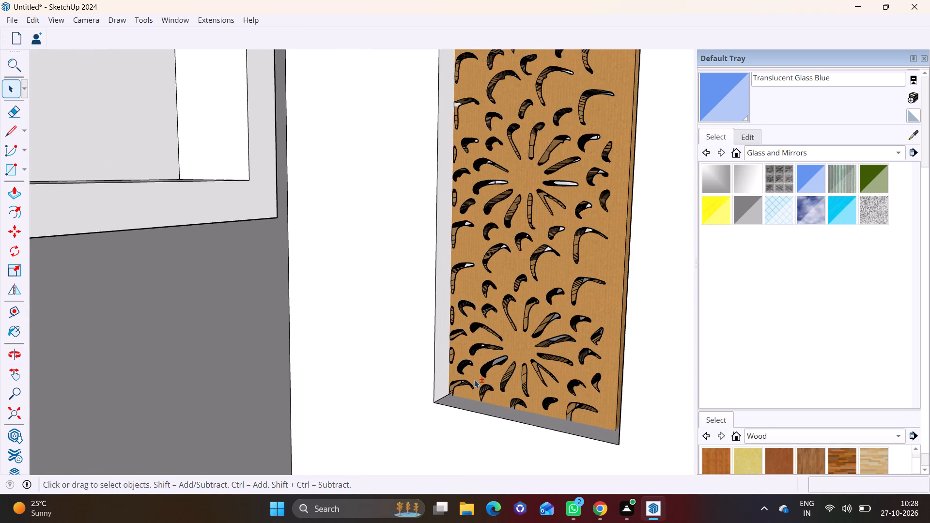
{"action": "middle_click_drag", "start_coordinate": [474, 380], "coordinate": [443, 316], "text": "shift"}
{"action": "scroll", "coordinate": [450, 322], "scroll_direction": "up", "scroll_amount": 3}
{"action": "left_click", "coordinate": [453, 327]}
{"action": "key", "text": "m"}
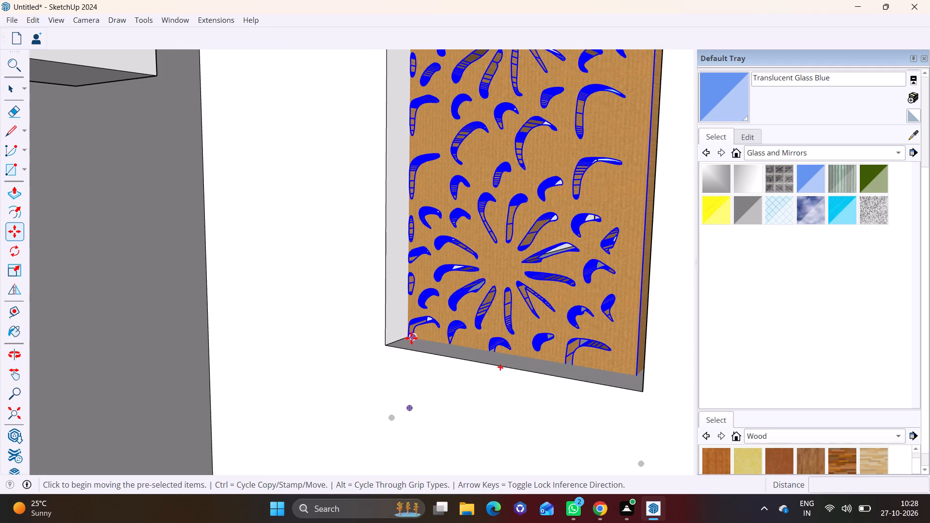
{"action": "left_click", "coordinate": [20, 275]}
{"action": "scroll", "coordinate": [461, 338], "scroll_direction": "down", "scroll_amount": 10}
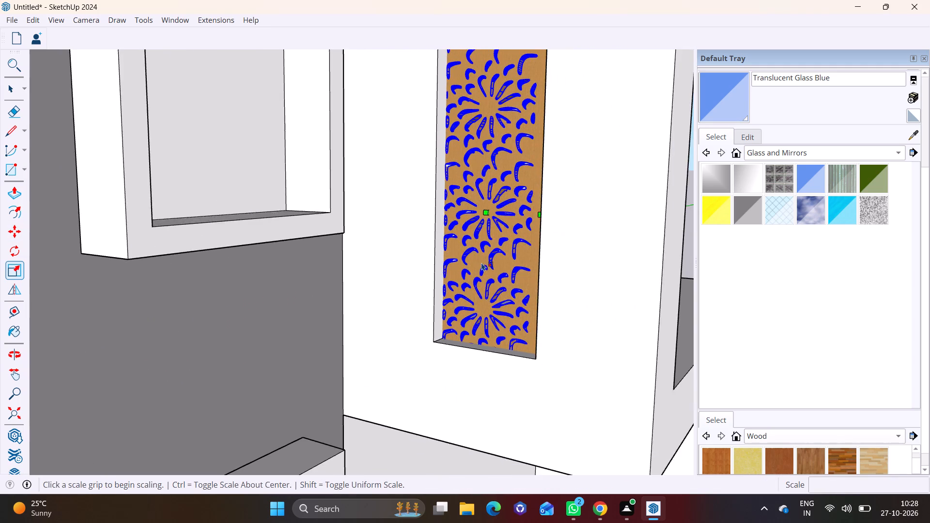
{"action": "scroll", "coordinate": [481, 262], "scroll_direction": "down", "scroll_amount": 3}
{"action": "middle_click_drag", "start_coordinate": [483, 252], "coordinate": [425, 329], "text": "shift"}
{"action": "middle_click_drag", "start_coordinate": [440, 413], "coordinate": [451, 294]}
{"action": "middle_click_drag", "start_coordinate": [467, 264], "coordinate": [273, 302]}
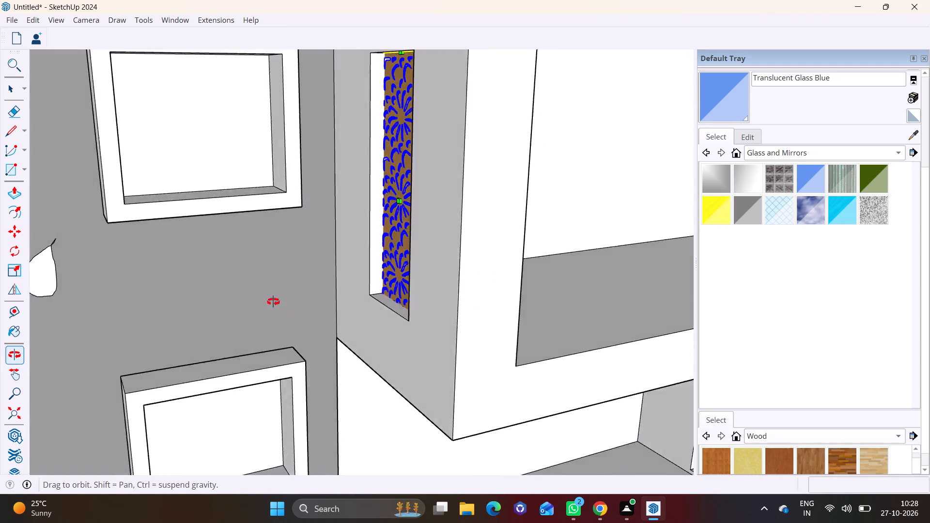
{"action": "middle_click_drag", "start_coordinate": [273, 302], "coordinate": [412, 322]}
{"action": "scroll", "coordinate": [421, 196], "scroll_direction": "up", "scroll_amount": 3}
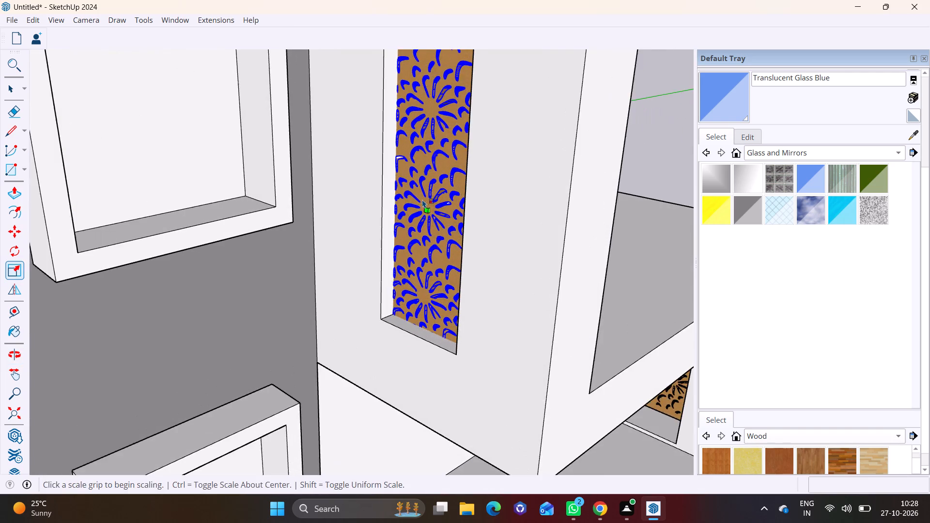
{"action": "scroll", "coordinate": [422, 200], "scroll_direction": "up", "scroll_amount": 2}
{"action": "middle_click_drag", "start_coordinate": [491, 256], "coordinate": [94, 247]}
{"action": "scroll", "coordinate": [148, 251], "scroll_direction": "down", "scroll_amount": 6}
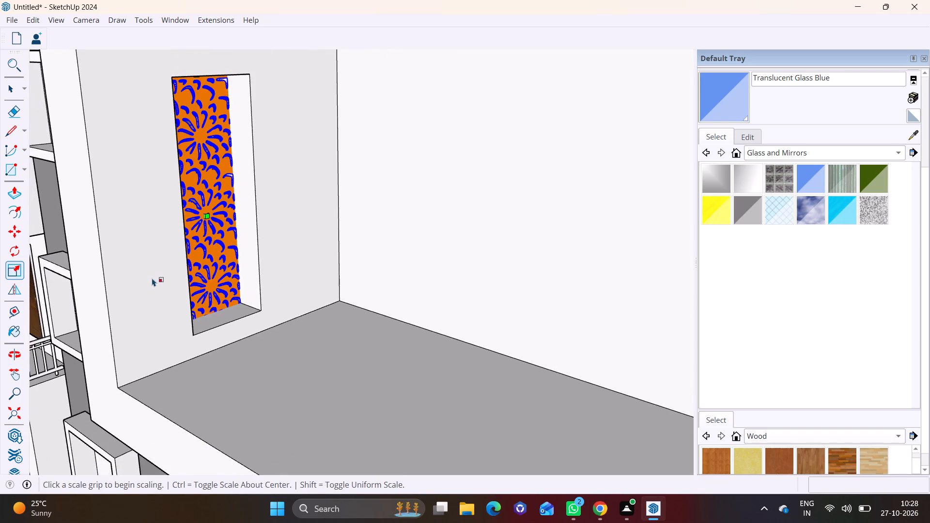
{"action": "middle_click_drag", "start_coordinate": [153, 279], "coordinate": [393, 274]}
{"action": "scroll", "coordinate": [300, 249], "scroll_direction": "up", "scroll_amount": 2}
{"action": "middle_click_drag", "start_coordinate": [283, 271], "coordinate": [502, 259]}
{"action": "scroll", "coordinate": [519, 249], "scroll_direction": "down", "scroll_amount": 1}
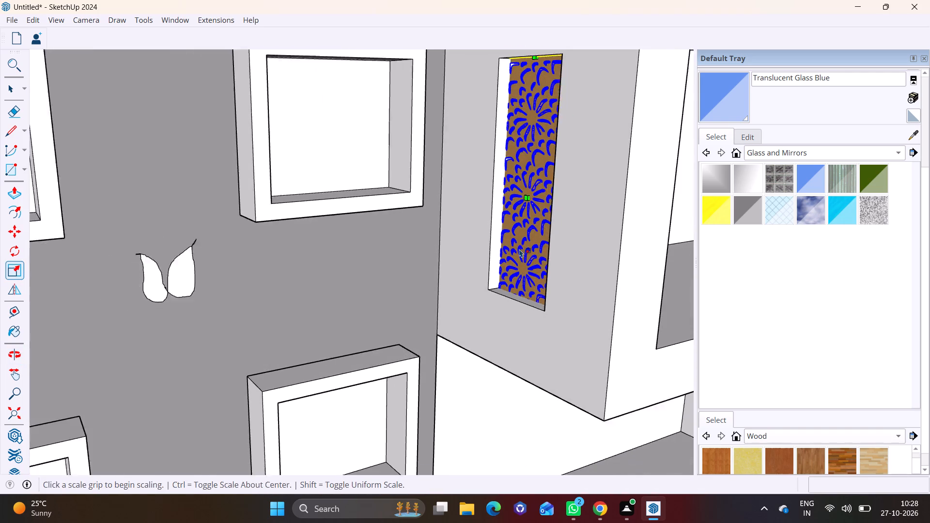
{"action": "scroll", "coordinate": [519, 249], "scroll_direction": "down", "scroll_amount": 1}
{"action": "middle_click_drag", "start_coordinate": [525, 187], "coordinate": [496, 239], "text": "shift"}
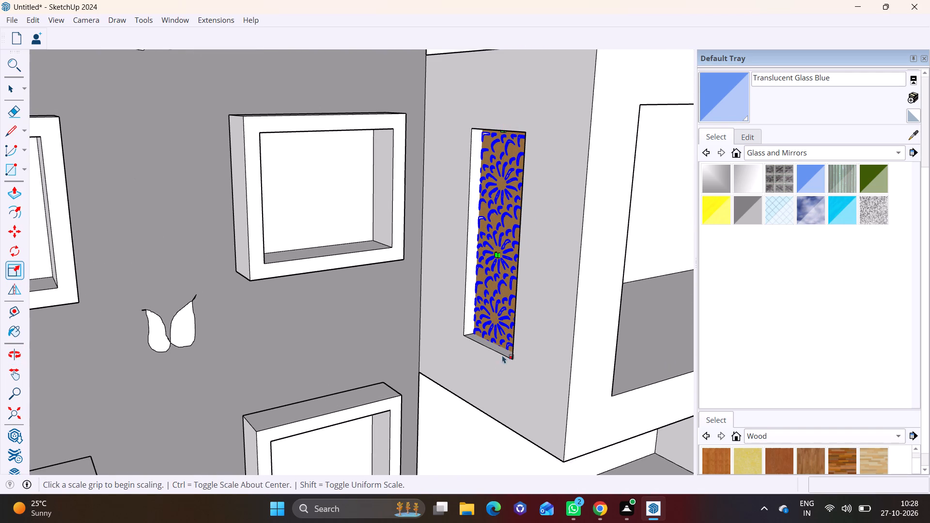
{"action": "left_click", "coordinate": [502, 367]}
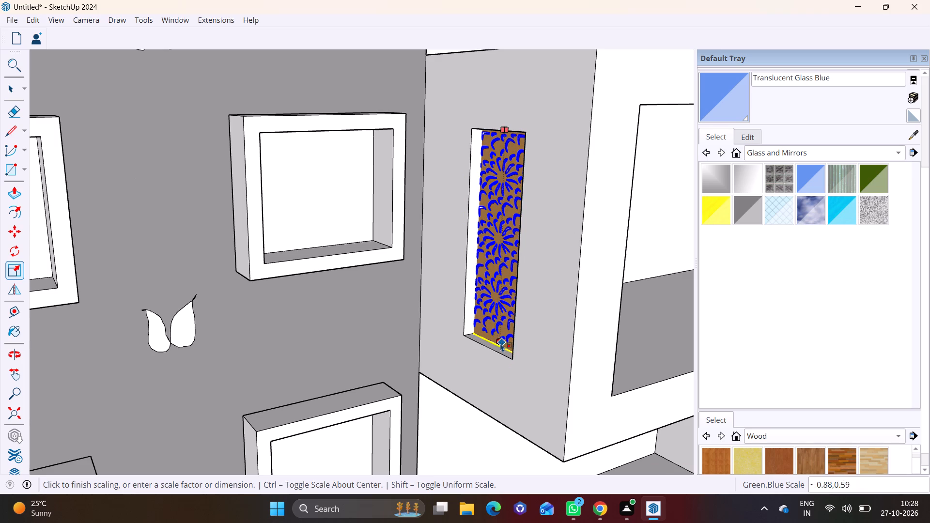
{"action": "left_click", "coordinate": [494, 346]}
{"action": "key", "text": "space"}
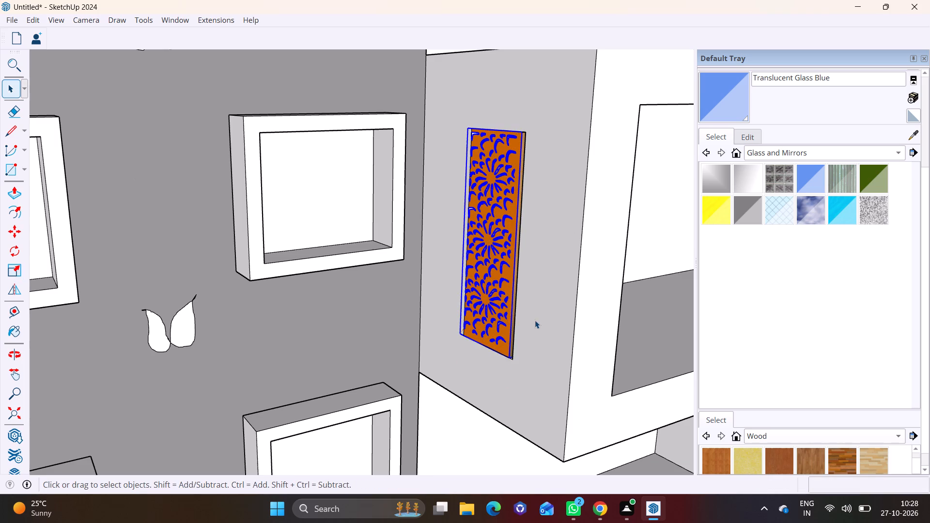
Scale the fourth balcony's carved panel to about 0.92 in width so its side edge meets the tower-side opening's edge.
{"action": "left_click", "coordinate": [535, 320]}
{"action": "scroll", "coordinate": [523, 314], "scroll_direction": "down", "scroll_amount": 3}
{"action": "middle_click_drag", "start_coordinate": [489, 306], "coordinate": [548, 285]}
{"action": "scroll", "coordinate": [532, 265], "scroll_direction": "up", "scroll_amount": 8}
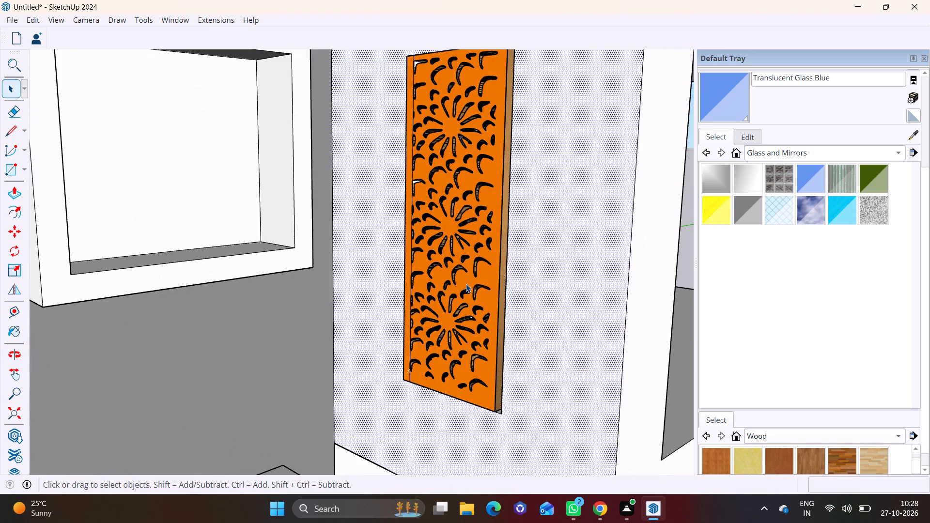
{"action": "left_click", "coordinate": [460, 280]}
{"action": "left_click", "coordinate": [10, 267]}
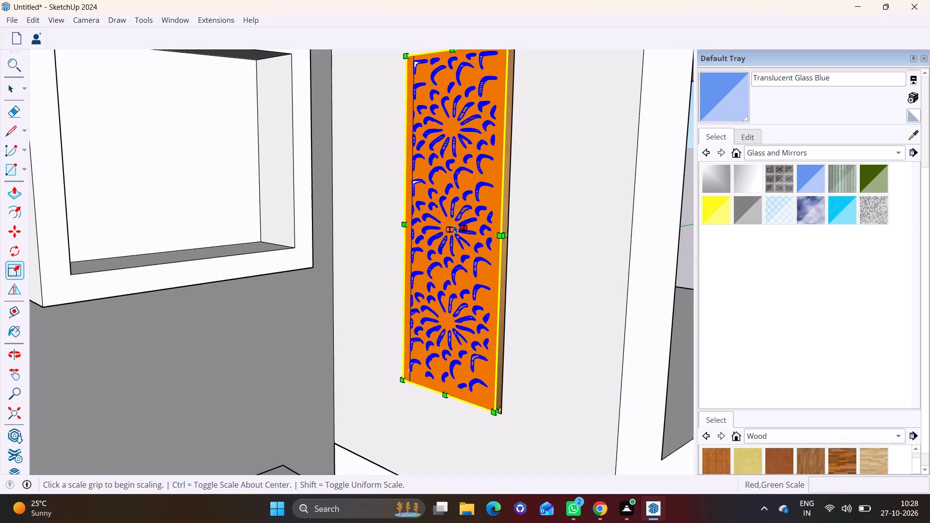
{"action": "left_click", "coordinate": [411, 225]}
{"action": "left_click", "coordinate": [411, 225]}
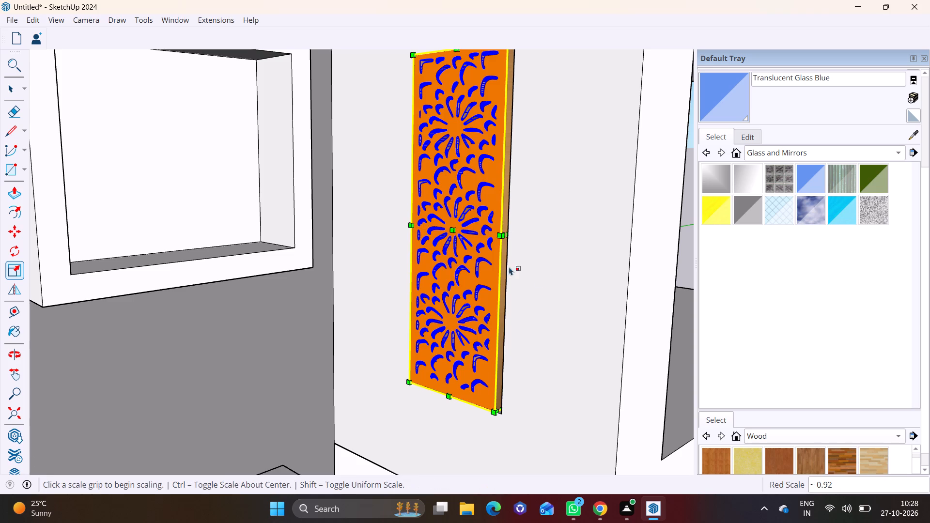
Move the fourth balcony's carved panel flush with the tower-side wall face, aligning its bottom corner with the opening's corner.
{"action": "key", "text": "m"}
{"action": "left_click", "coordinate": [492, 414]}
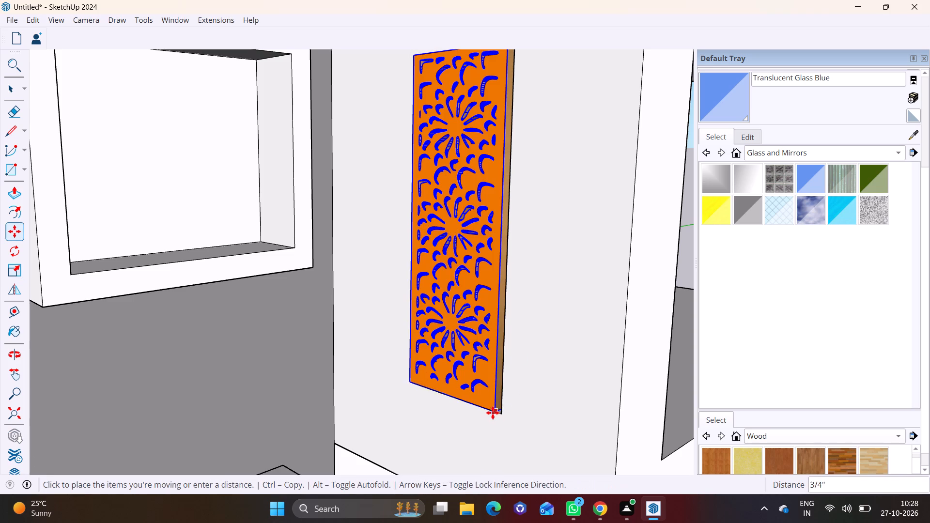
{"action": "left_click", "coordinate": [501, 413]}
{"action": "key", "text": "space"}
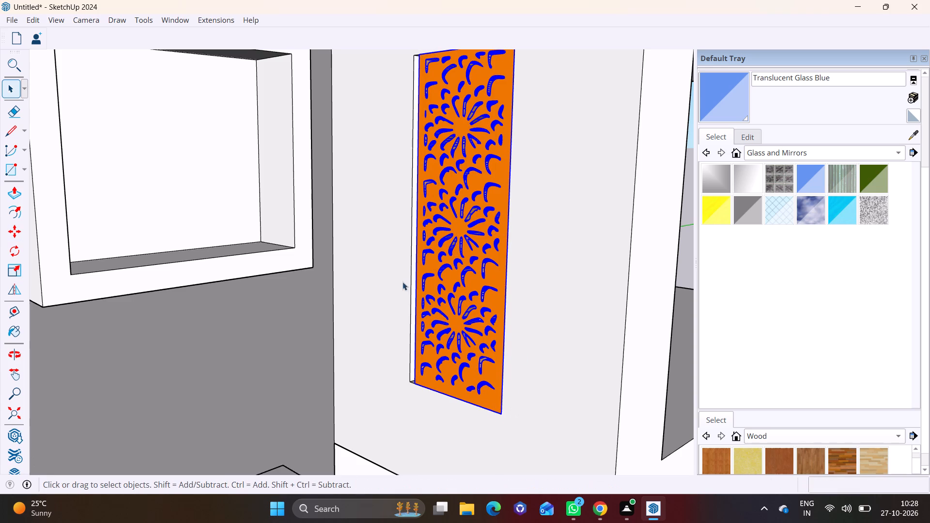
{"action": "left_click", "coordinate": [376, 287]}
Copy the third balcony's outer-side carved panel up into the fifth balcony's outer-side window opening, aligned to the opening's top corner.
{"action": "scroll", "coordinate": [423, 302], "scroll_direction": "down", "scroll_amount": 10}
{"action": "middle_click_drag", "start_coordinate": [616, 292], "coordinate": [481, 281], "text": "shift"}
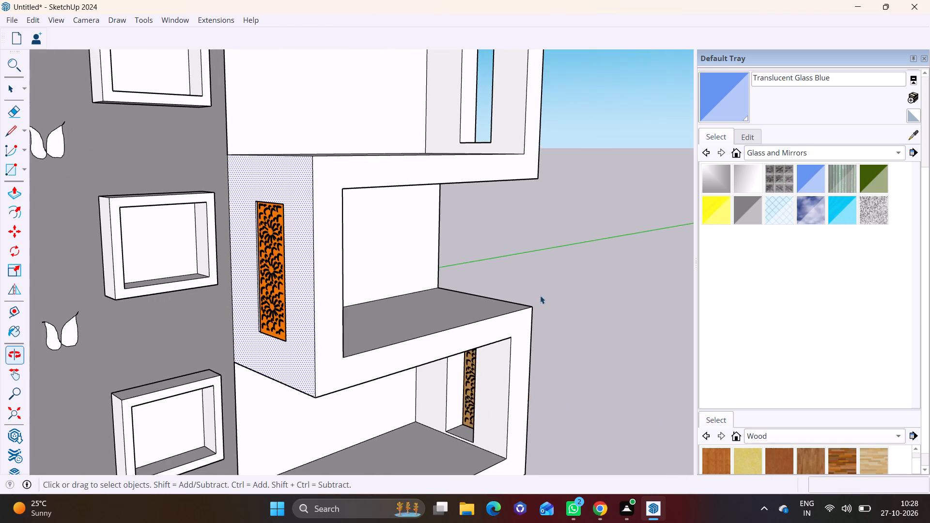
{"action": "middle_click_drag", "start_coordinate": [542, 296], "coordinate": [176, 291]}
{"action": "scroll", "coordinate": [256, 296], "scroll_direction": "up", "scroll_amount": 1}
{"action": "scroll", "coordinate": [541, 350], "scroll_direction": "down", "scroll_amount": 3}
{"action": "middle_click_drag", "start_coordinate": [619, 366], "coordinate": [222, 273], "text": "shift"}
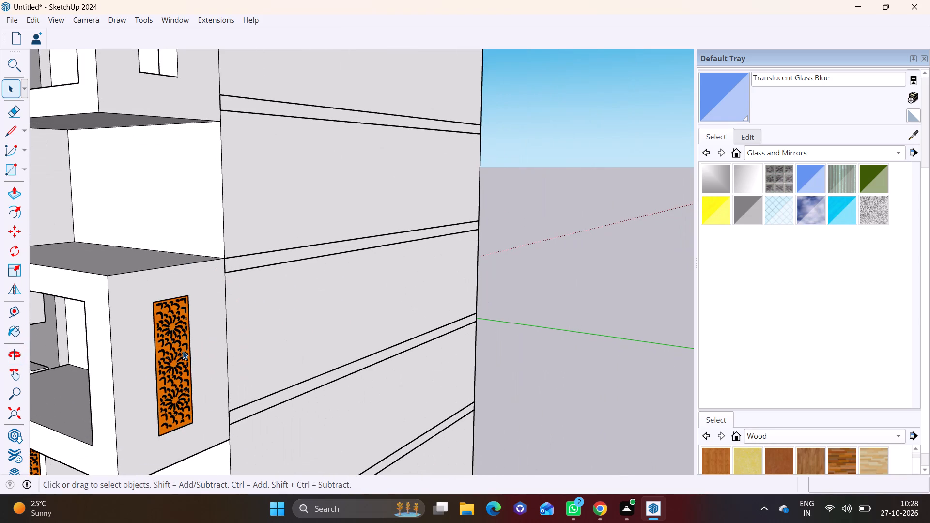
{"action": "left_click", "coordinate": [183, 351]}
{"action": "key", "text": "m"}
{"action": "left_click", "coordinate": [189, 299]}
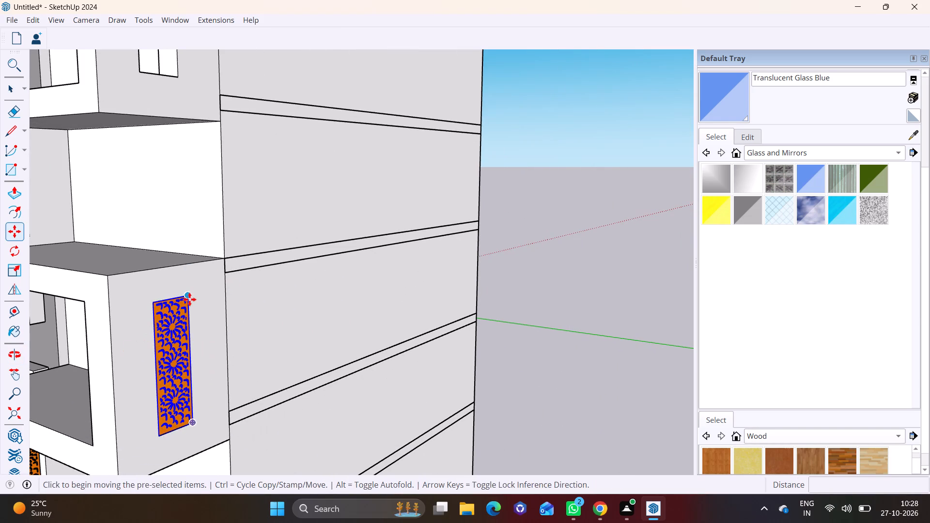
{"action": "scroll", "coordinate": [200, 236], "scroll_direction": "down", "scroll_amount": 7}
{"action": "middle_click_drag", "start_coordinate": [199, 158], "coordinate": [252, 316], "text": "shift"}
{"action": "scroll", "coordinate": [249, 294], "scroll_direction": "up", "scroll_amount": 11}
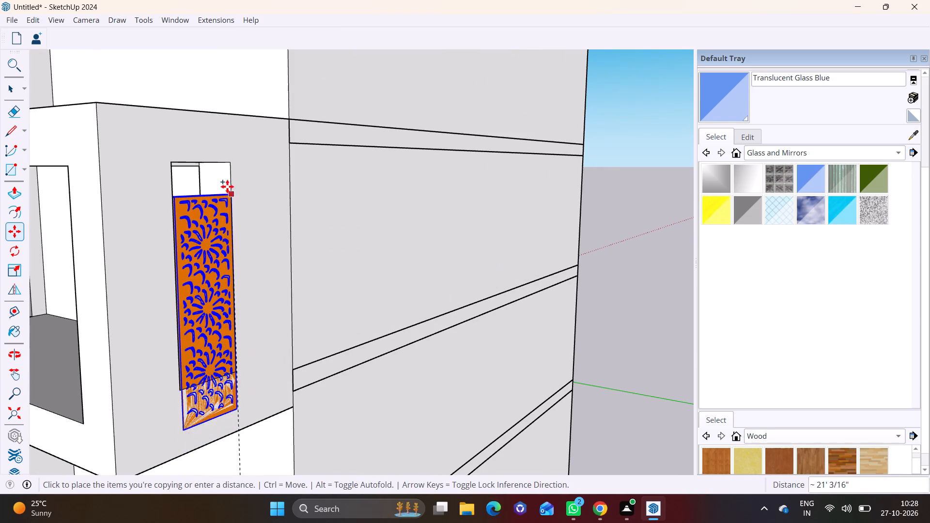
{"action": "left_click", "coordinate": [230, 162]}
Scale the fifth balcony's carved panel from its lower edge so its bottom meets the outer-side opening's bottom edge.
{"action": "middle_click_drag", "start_coordinate": [245, 250], "coordinate": [142, 277]}
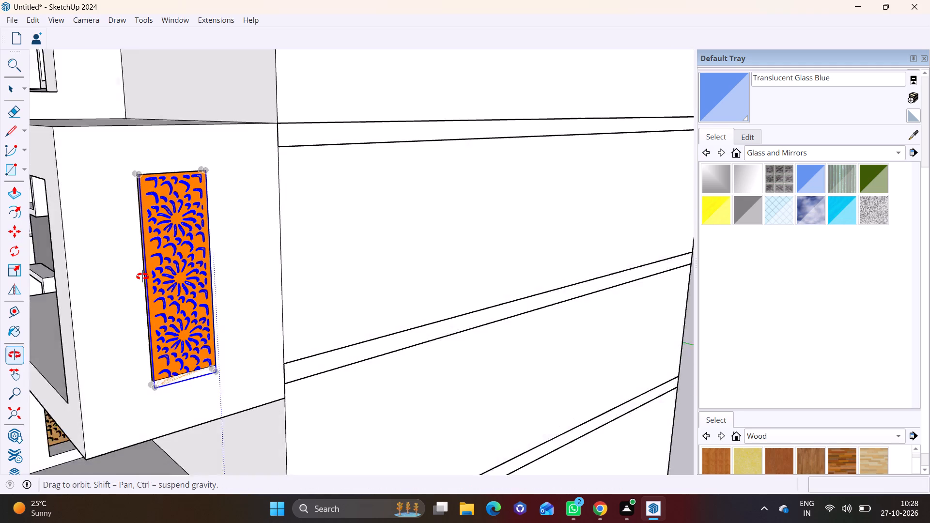
{"action": "middle_click_drag", "start_coordinate": [142, 277], "coordinate": [136, 278]}
{"action": "middle_click_drag", "start_coordinate": [234, 360], "coordinate": [221, 313]}
{"action": "key", "text": "space"}
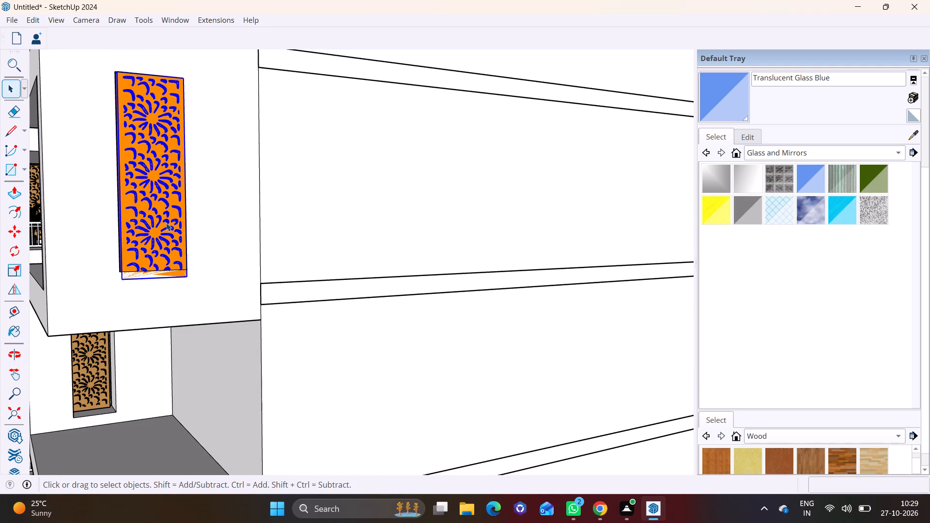
{"action": "left_click", "coordinate": [10, 265]}
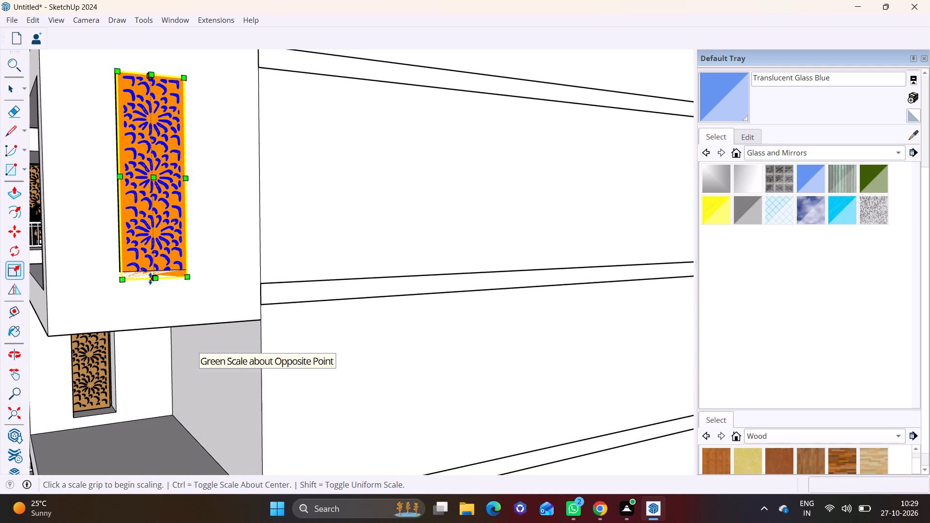
{"action": "left_click", "coordinate": [150, 278]}
{"action": "left_click", "coordinate": [150, 271]}
Copy the fifth balcony's carved panel about 20' 6" into the sixth balcony's tower-side window opening, aligned to its top corner.
{"action": "scroll", "coordinate": [134, 262], "scroll_direction": "down", "scroll_amount": 3}
{"action": "middle_click_drag", "start_coordinate": [157, 201], "coordinate": [119, 223]}
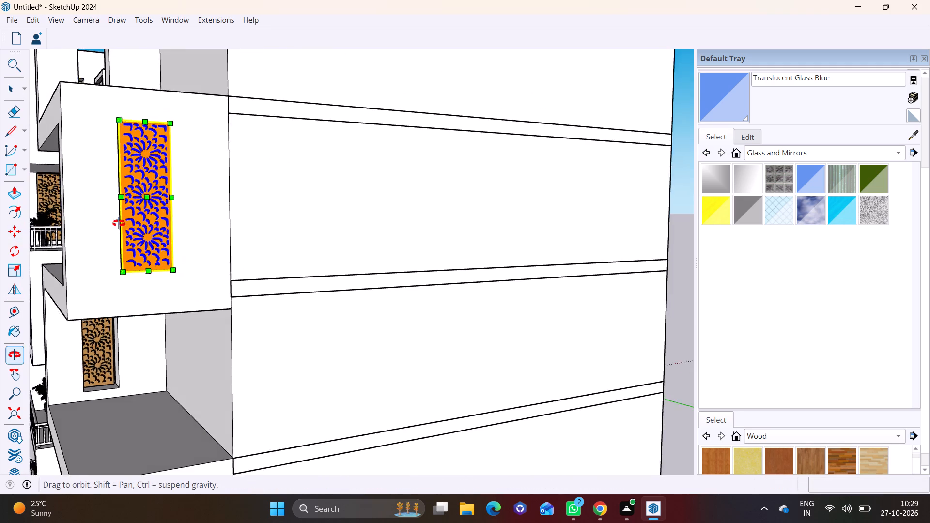
{"action": "middle_click_drag", "start_coordinate": [119, 223], "coordinate": [359, 231]}
{"action": "middle_click_drag", "start_coordinate": [437, 222], "coordinate": [296, 265]}
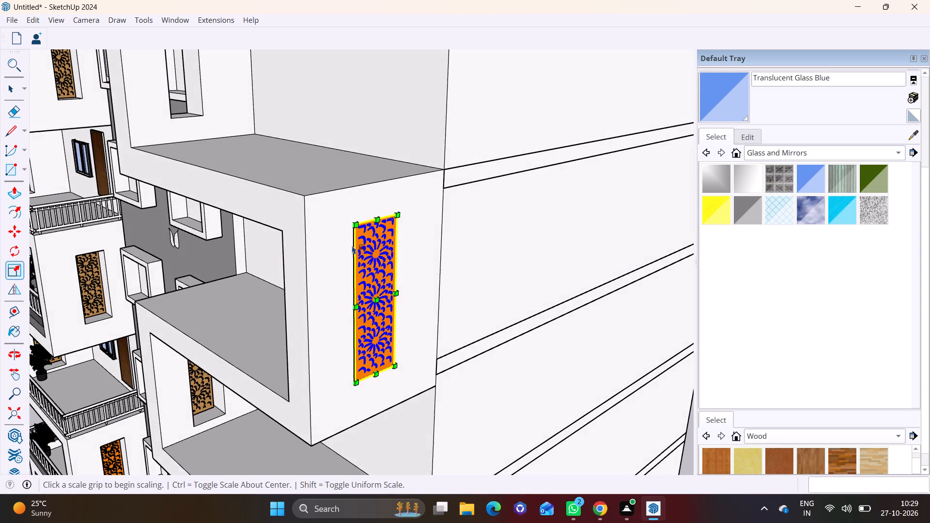
{"action": "scroll", "coordinate": [356, 249], "scroll_direction": "up", "scroll_amount": 2}
{"action": "key", "text": "m"}
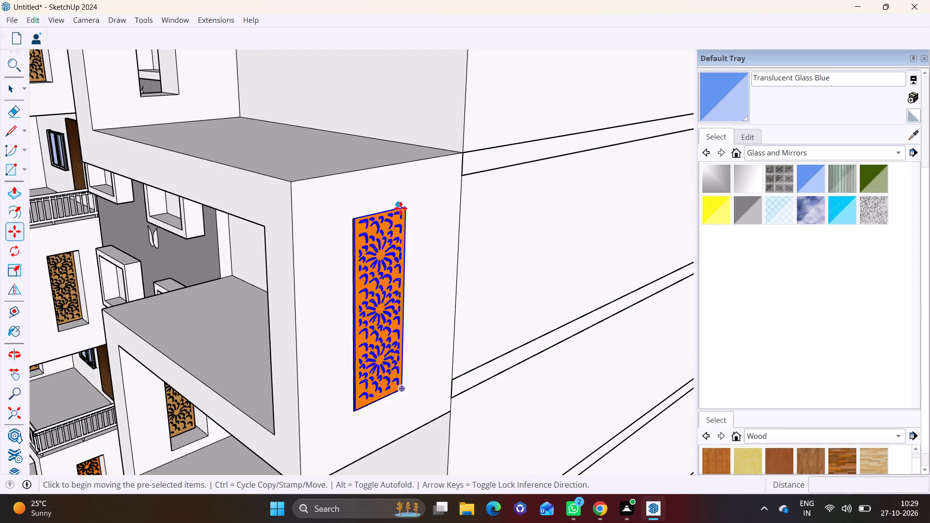
{"action": "left_click", "coordinate": [401, 208]}
{"action": "middle_click_drag", "start_coordinate": [250, 76], "coordinate": [406, 454], "text": "shift"}
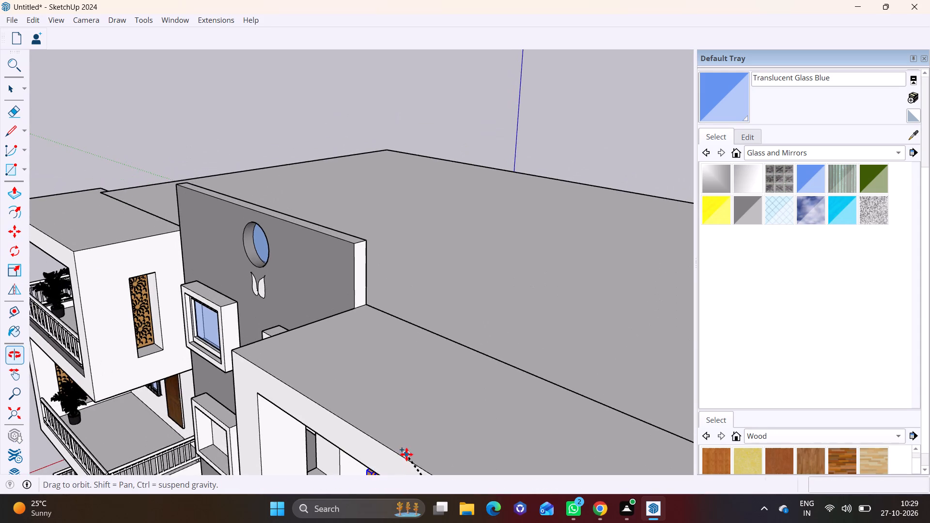
{"action": "middle_click_drag", "start_coordinate": [373, 444], "coordinate": [373, 358]}
{"action": "scroll", "coordinate": [337, 384], "scroll_direction": "up", "scroll_amount": 6}
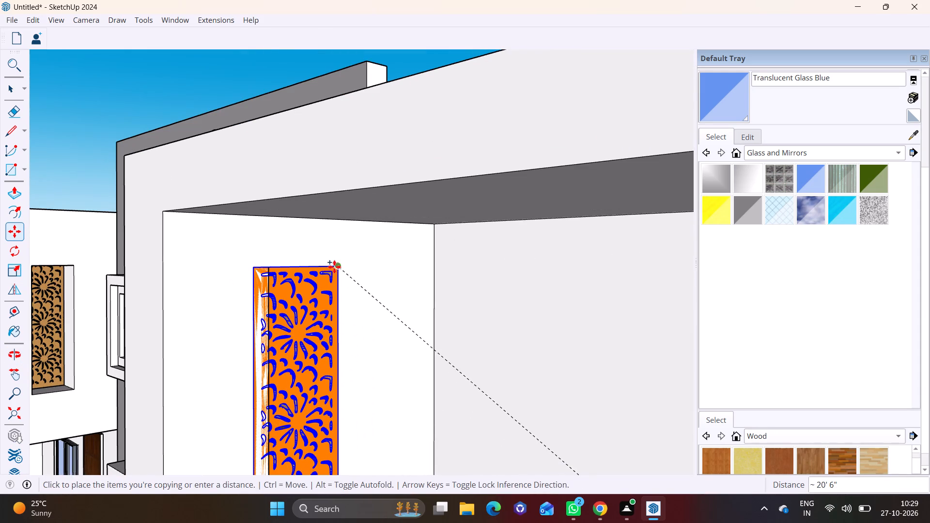
{"action": "left_click", "coordinate": [337, 269]}
Scale the sixth balcony's carved panel to about 0.84 in width so it fits between the tower-side opening's side edges.
{"action": "middle_click_drag", "start_coordinate": [318, 341], "coordinate": [480, 382]}
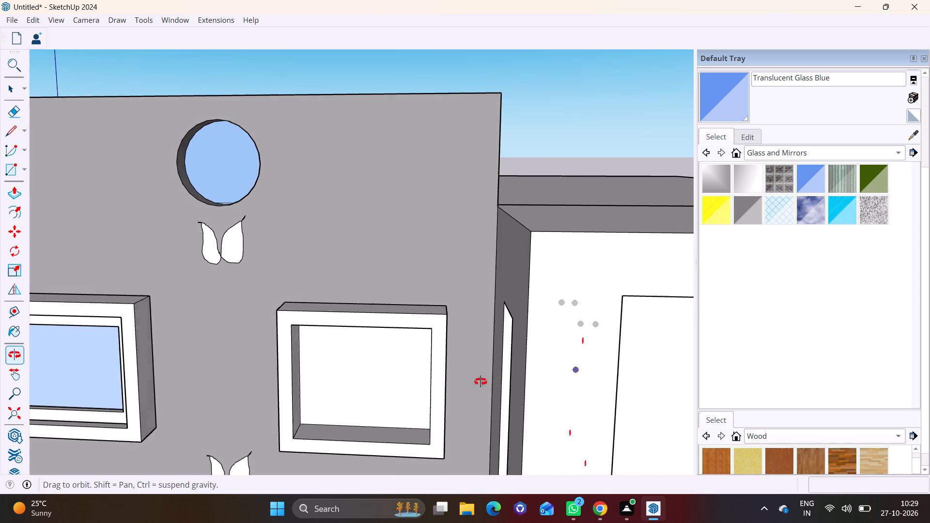
{"action": "middle_click_drag", "start_coordinate": [480, 382], "coordinate": [291, 339]}
{"action": "middle_click_drag", "start_coordinate": [296, 402], "coordinate": [310, 286], "text": "shift"}
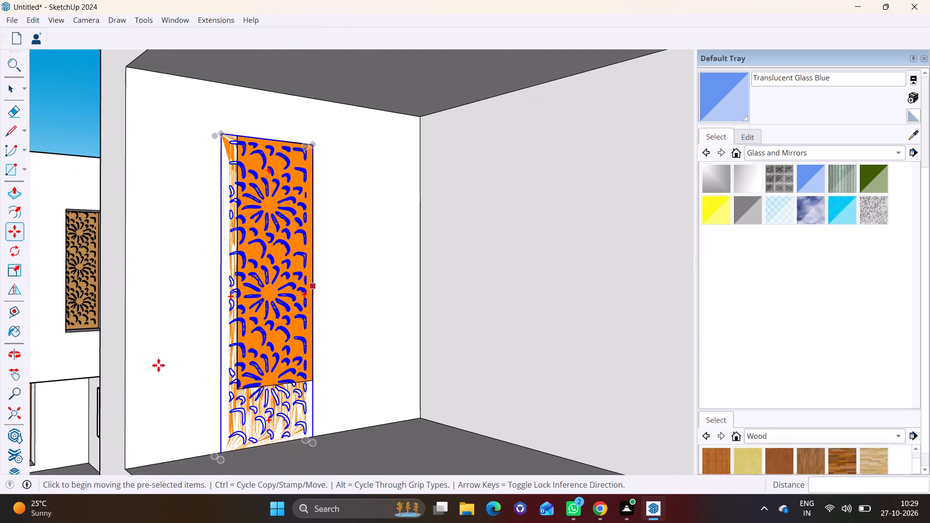
{"action": "left_click", "coordinate": [8, 275]}
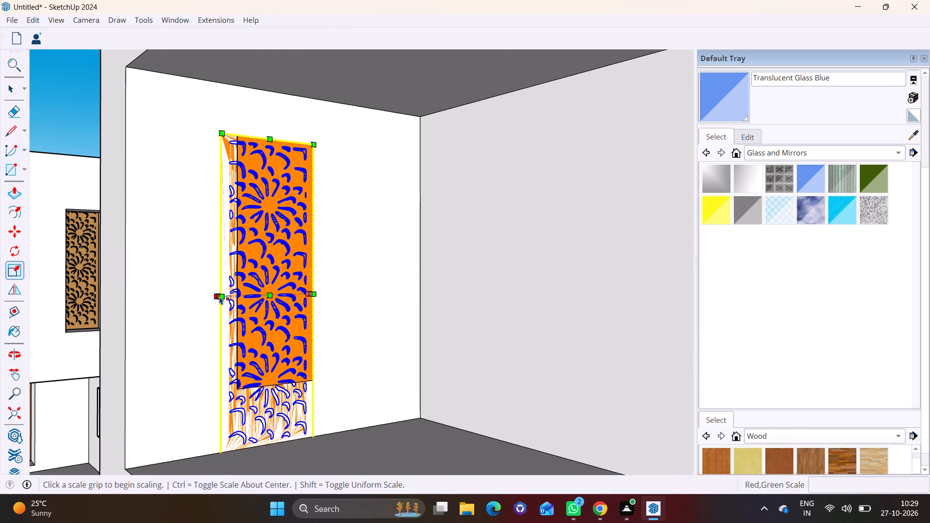
{"action": "left_click", "coordinate": [219, 296]}
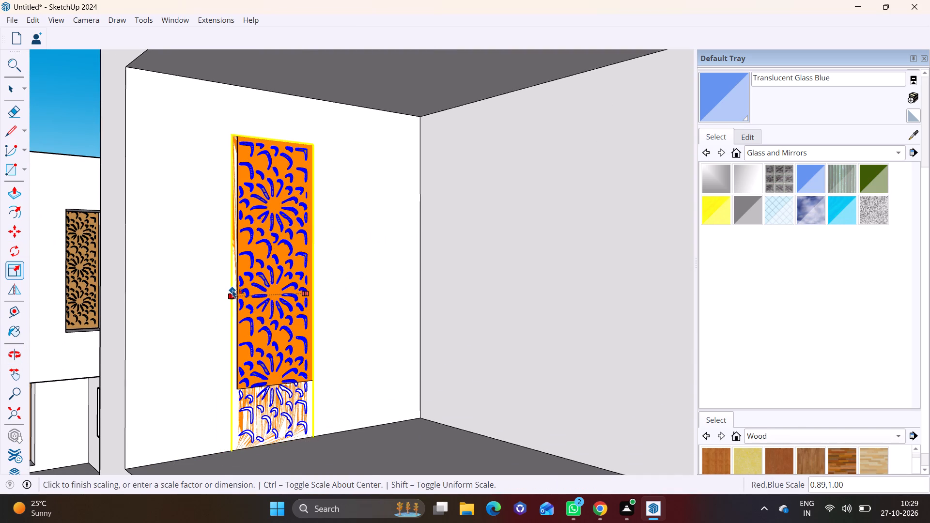
{"action": "scroll", "coordinate": [235, 289], "scroll_direction": "up", "scroll_amount": 2}
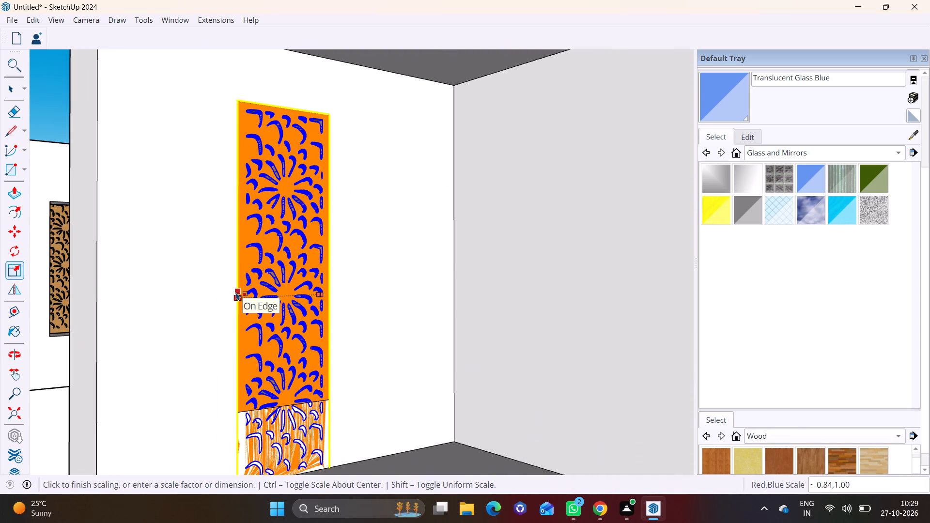
{"action": "left_click", "coordinate": [236, 292]}
Scale the sixth balcony's carved panel from its lower edge so its bottom meets the tower-side opening's bottom edge.
{"action": "scroll", "coordinate": [259, 407], "scroll_direction": "down", "scroll_amount": 2}
{"action": "middle_click_drag", "start_coordinate": [255, 364], "coordinate": [243, 345], "text": "shift"}
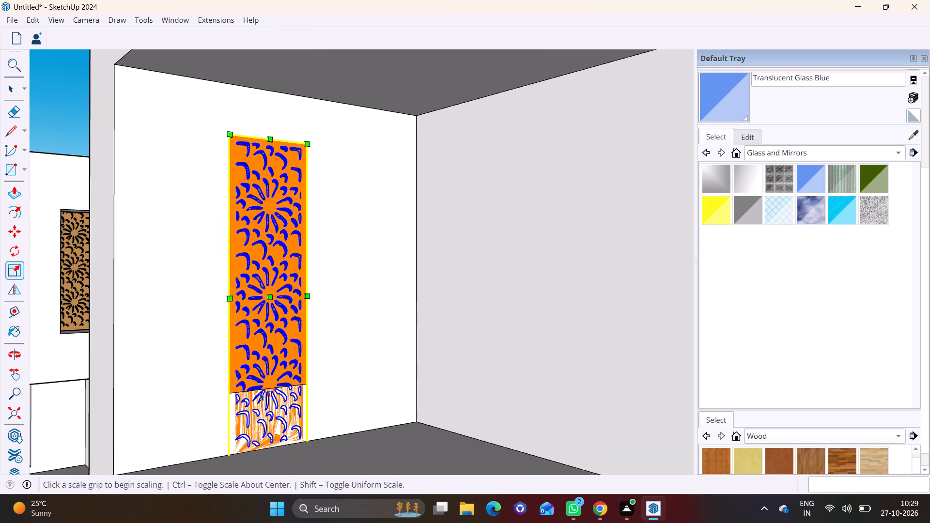
{"action": "left_click", "coordinate": [269, 455]}
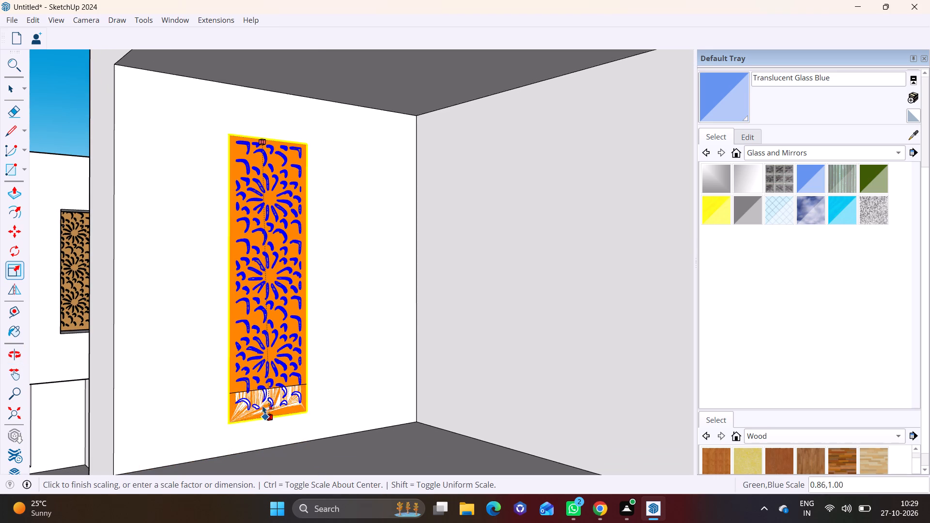
{"action": "left_click", "coordinate": [259, 390]}
{"action": "key", "text": "space"}
{"action": "left_click", "coordinate": [304, 394]}
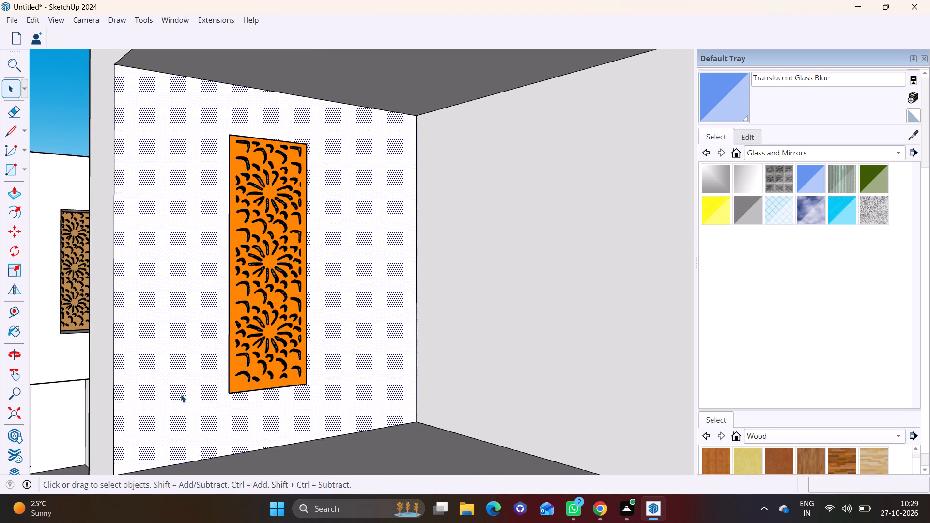
Move the sixth balcony's carved panel through the wall thickness so it sits flush with the tower-side face of its opening.
{"action": "middle_click_drag", "start_coordinate": [181, 394], "coordinate": [510, 409]}
{"action": "middle_click_drag", "start_coordinate": [528, 357], "coordinate": [260, 306], "text": "shift"}
{"action": "middle_click_drag", "start_coordinate": [260, 298], "coordinate": [341, 327]}
{"action": "scroll", "coordinate": [344, 328], "scroll_direction": "down", "scroll_amount": 7}
{"action": "middle_click_drag", "start_coordinate": [359, 351], "coordinate": [382, 178], "text": "shift"}
{"action": "middle_click_drag", "start_coordinate": [382, 187], "coordinate": [376, 327], "text": "shift"}
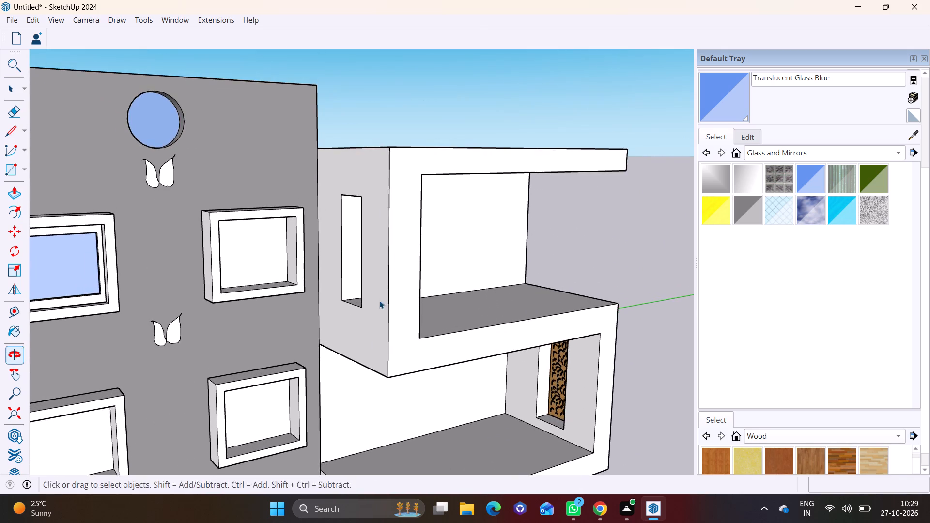
{"action": "middle_click_drag", "start_coordinate": [380, 300], "coordinate": [508, 305]}
{"action": "scroll", "coordinate": [378, 275], "scroll_direction": "up", "scroll_amount": 8}
{"action": "left_click", "coordinate": [374, 275]}
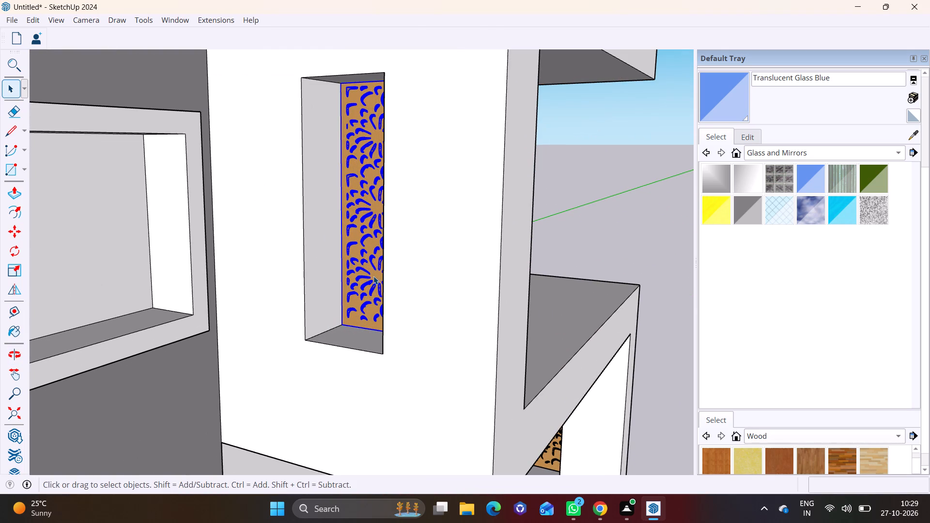
{"action": "key", "text": "m"}
{"action": "left_click", "coordinate": [345, 323]}
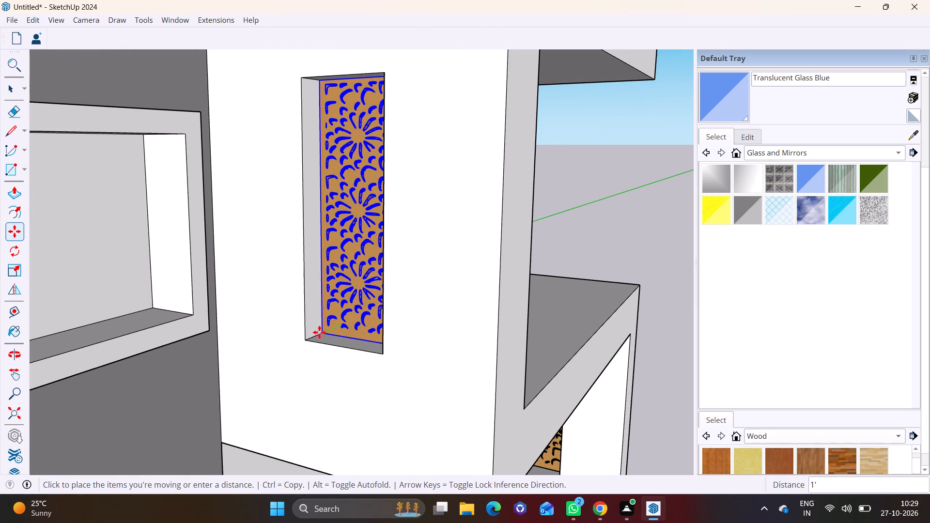
{"action": "left_click", "coordinate": [310, 338]}
{"action": "key", "text": "space"}
{"action": "left_click", "coordinate": [545, 328]}
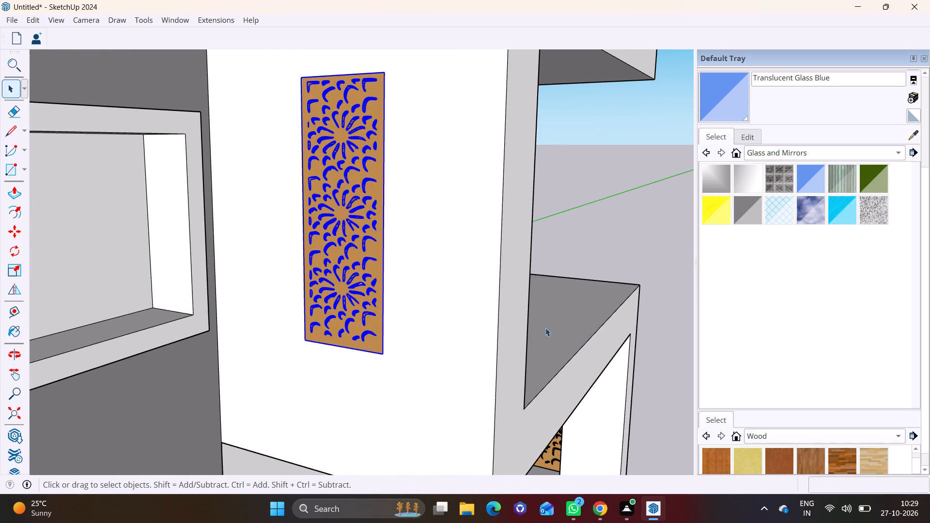
Examine the whole building from the front and extension side, checking the carved panels across all balcony levels.
{"action": "scroll", "coordinate": [525, 337], "scroll_direction": "down", "scroll_amount": 12}
{"action": "middle_click_drag", "start_coordinate": [489, 361], "coordinate": [410, 190], "text": "shift"}
{"action": "scroll", "coordinate": [403, 320], "scroll_direction": "down", "scroll_amount": 3}
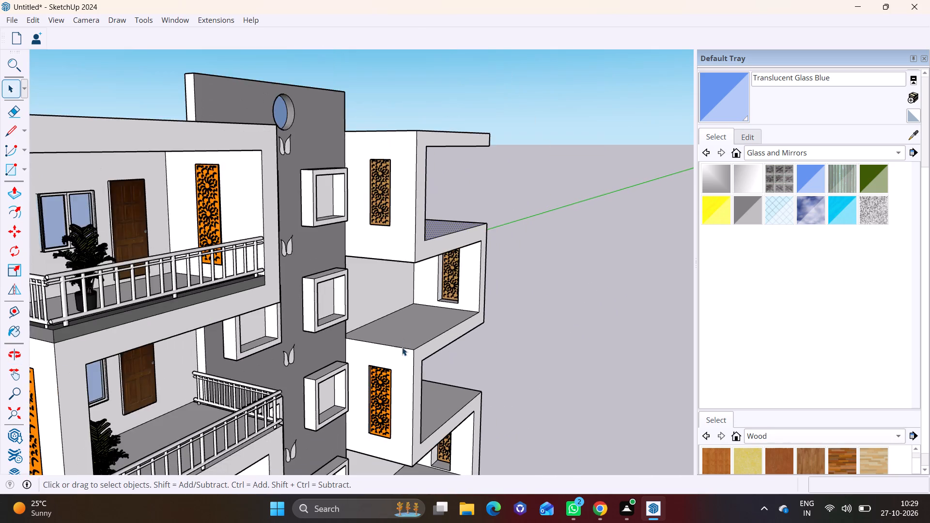
{"action": "scroll", "coordinate": [402, 347], "scroll_direction": "down", "scroll_amount": 3}
{"action": "middle_click_drag", "start_coordinate": [390, 416], "coordinate": [356, 252]}
{"action": "middle_click_drag", "start_coordinate": [396, 312], "coordinate": [322, 296]}
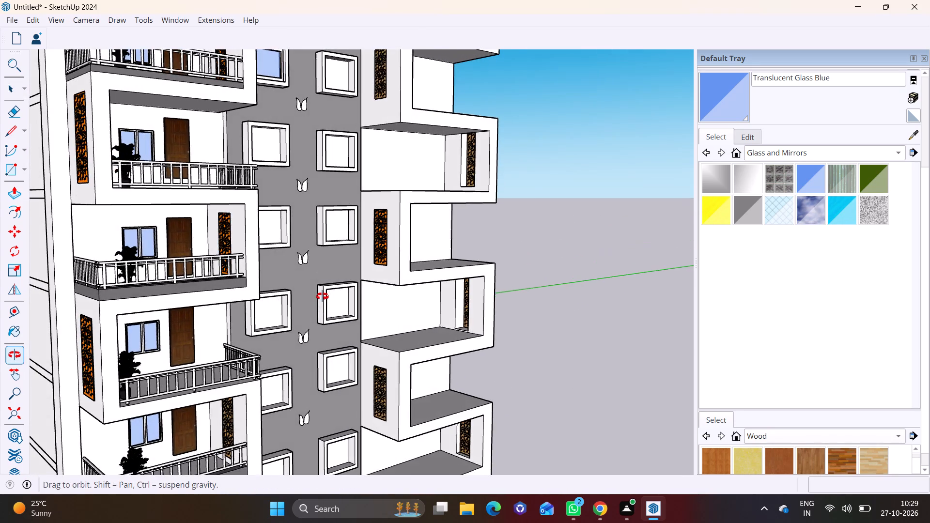
{"action": "middle_click_drag", "start_coordinate": [322, 296], "coordinate": [103, 296]}
{"action": "middle_click_drag", "start_coordinate": [550, 348], "coordinate": [411, 328], "text": "shift"}
{"action": "middle_click_drag", "start_coordinate": [407, 327], "coordinate": [237, 328]}
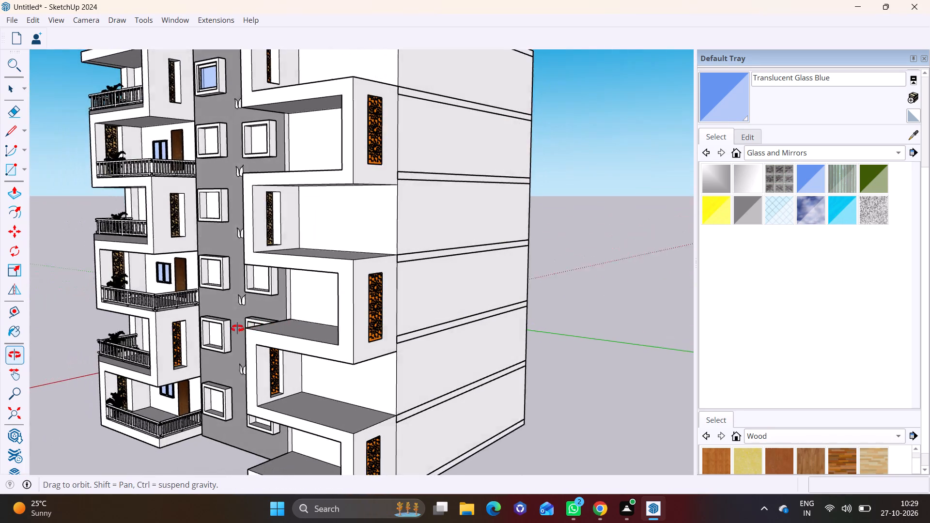
{"action": "middle_click_drag", "start_coordinate": [237, 328], "coordinate": [214, 331]}
{"action": "middle_click_drag", "start_coordinate": [303, 398], "coordinate": [346, 338]}
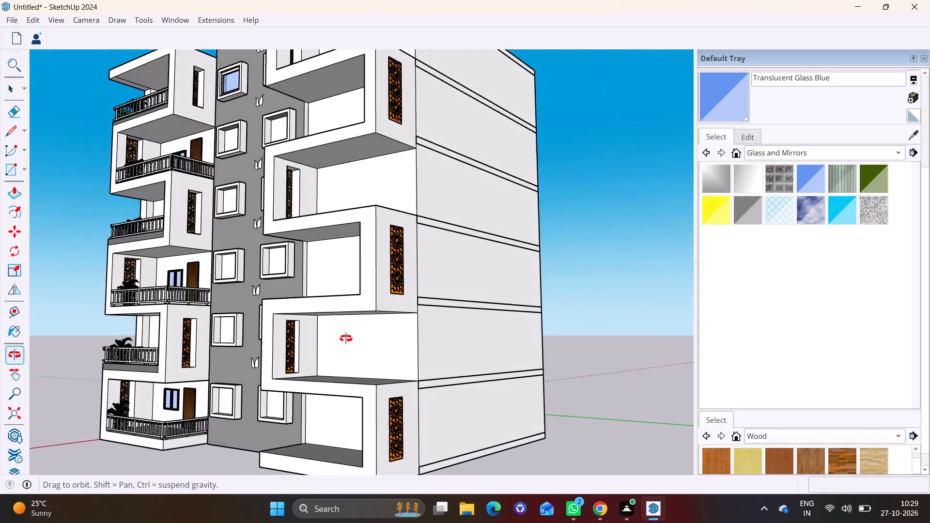
{"action": "middle_click_drag", "start_coordinate": [346, 338], "coordinate": [535, 340]}
{"action": "scroll", "coordinate": [468, 357], "scroll_direction": "down", "scroll_amount": 6}
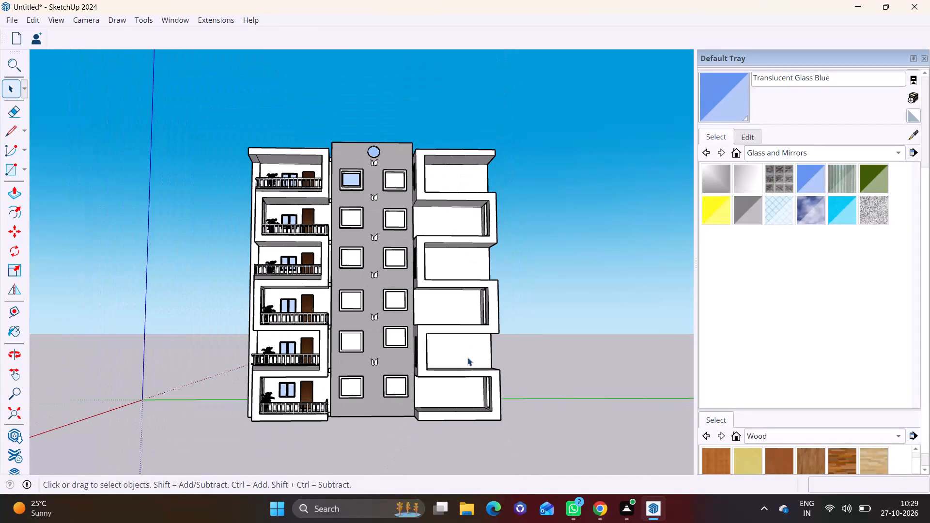
{"action": "middle_click_drag", "start_coordinate": [471, 338], "coordinate": [425, 386]}
{"action": "middle_click_drag", "start_coordinate": [417, 372], "coordinate": [407, 438]}
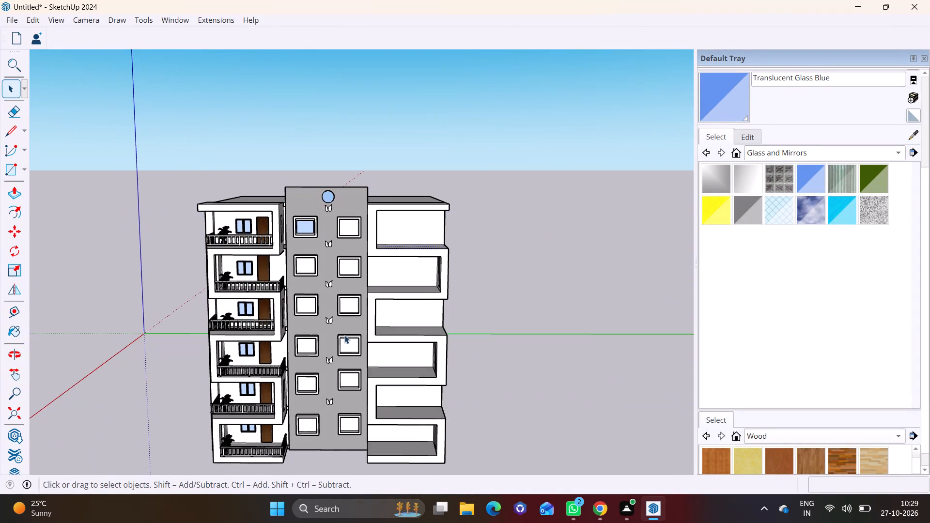
Delete the blue glass pane from the tower's top window frame on the finished-balcony side.
{"action": "scroll", "coordinate": [338, 328], "scroll_direction": "up", "scroll_amount": 3}
{"action": "scroll", "coordinate": [294, 235], "scroll_direction": "up", "scroll_amount": 11}
{"action": "left_click", "coordinate": [308, 118]}
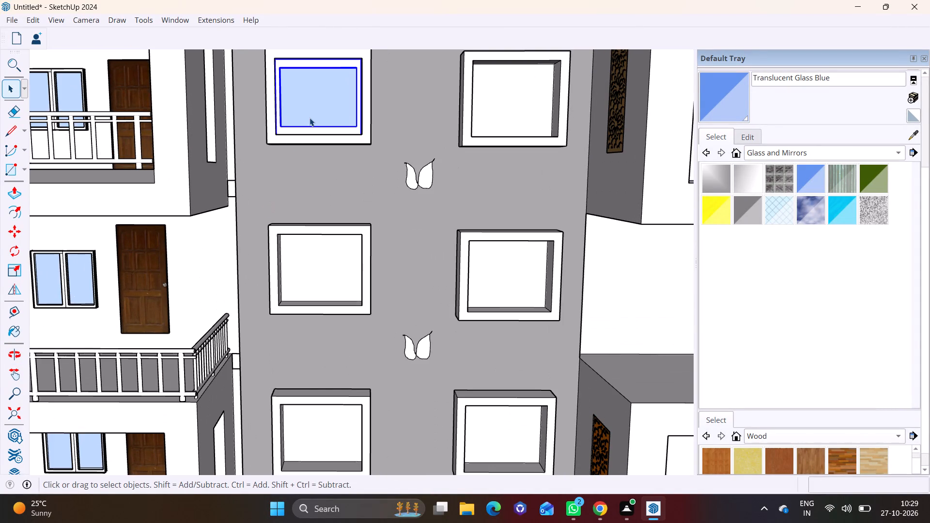
{"action": "middle_click_drag", "start_coordinate": [343, 134], "coordinate": [307, 217]}
{"action": "key", "text": "Delete"}
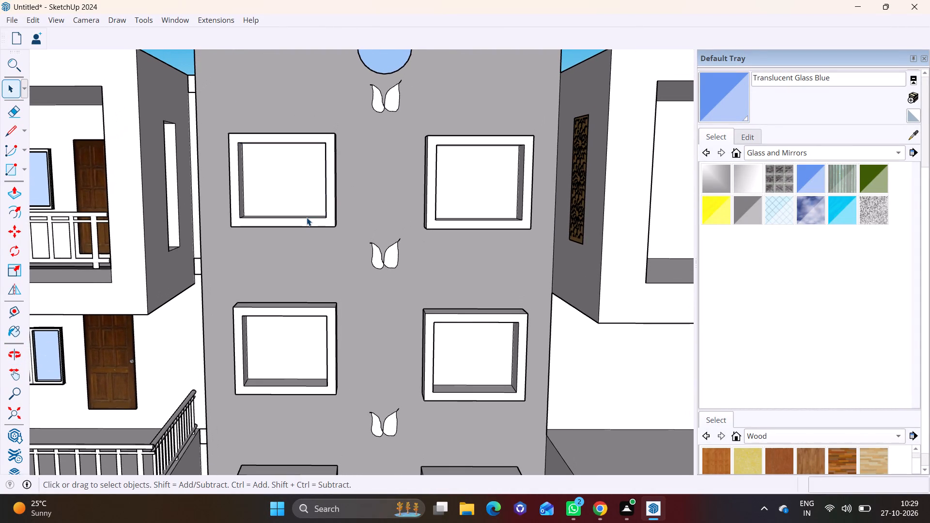
Download the two-pane white "Window" model with blue glass from 3D Warehouse and place it on the building's roof.
{"action": "scroll", "coordinate": [307, 218], "scroll_direction": "up", "scroll_amount": 1}
{"action": "scroll", "coordinate": [307, 218], "scroll_direction": "down", "scroll_amount": 4}
{"action": "left_click", "coordinate": [164, 21]}
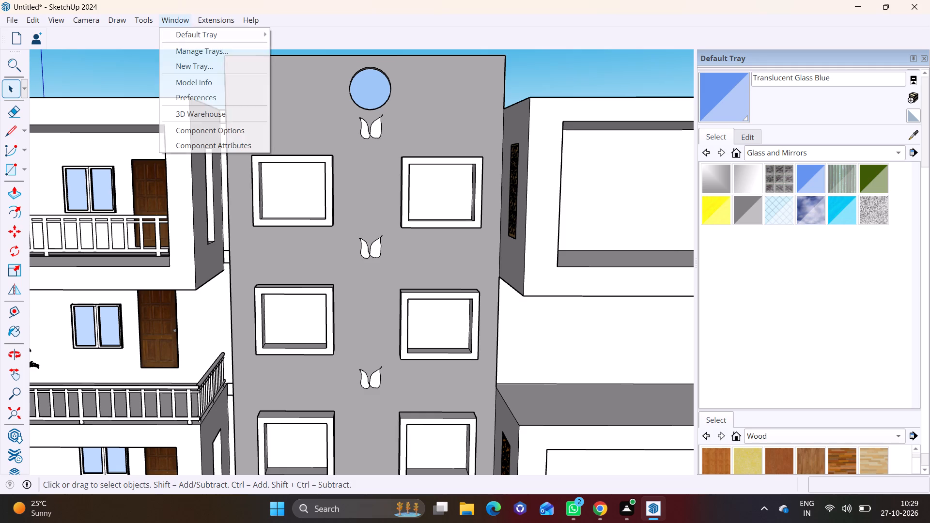
{"action": "left_click", "coordinate": [200, 113]}
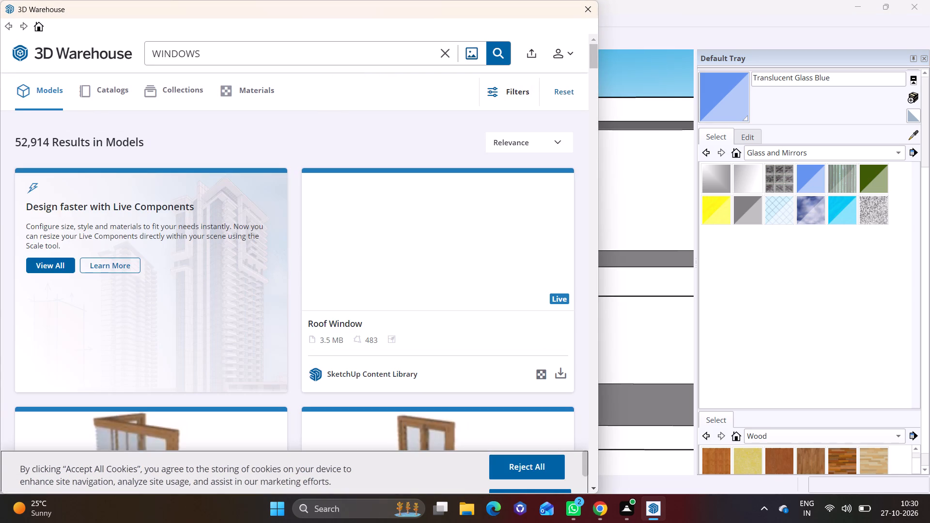
{"action": "scroll", "coordinate": [294, 203], "scroll_direction": "down", "scroll_amount": 5}
{"action": "triple_click", "coordinate": [594, 487]}
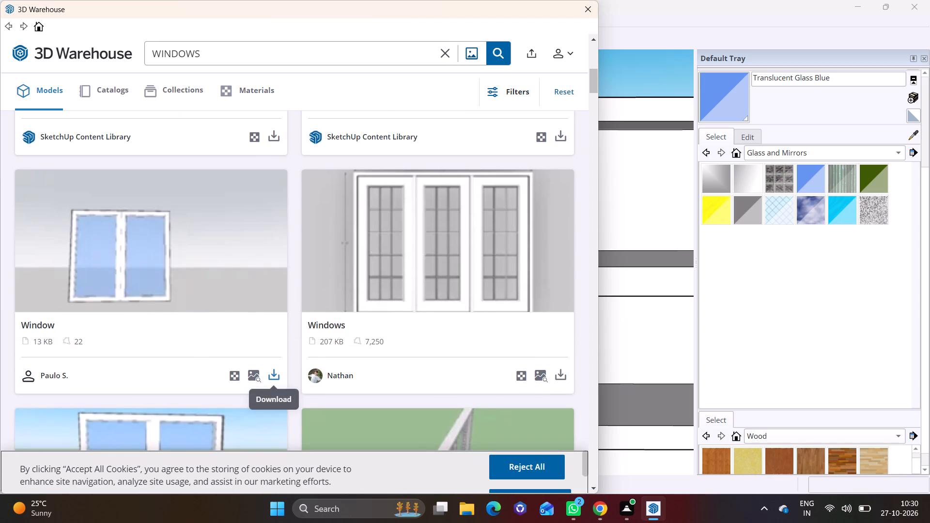
{"action": "left_click", "coordinate": [274, 371]}
{"action": "left_click", "coordinate": [250, 256]}
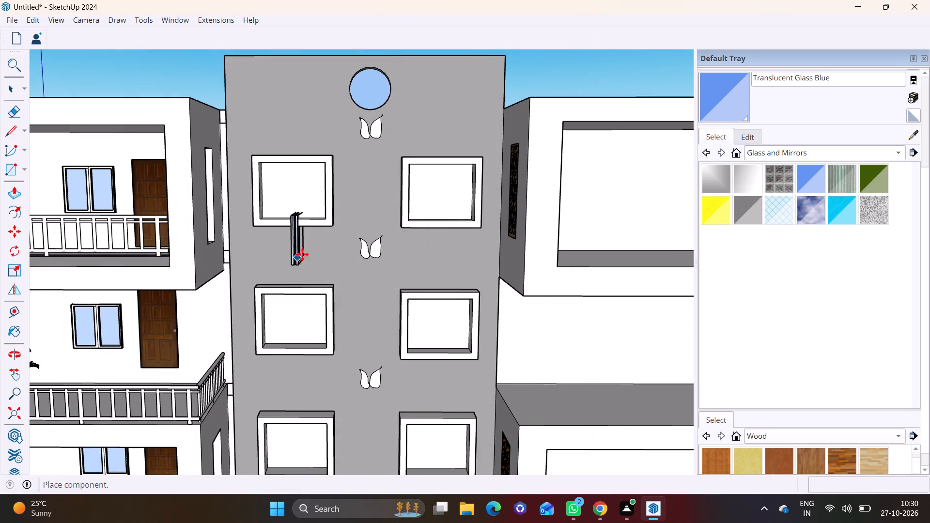
{"action": "middle_click_drag", "start_coordinate": [321, 147], "coordinate": [318, 330], "text": "shift"}
{"action": "middle_click_drag", "start_coordinate": [262, 247], "coordinate": [257, 353]}
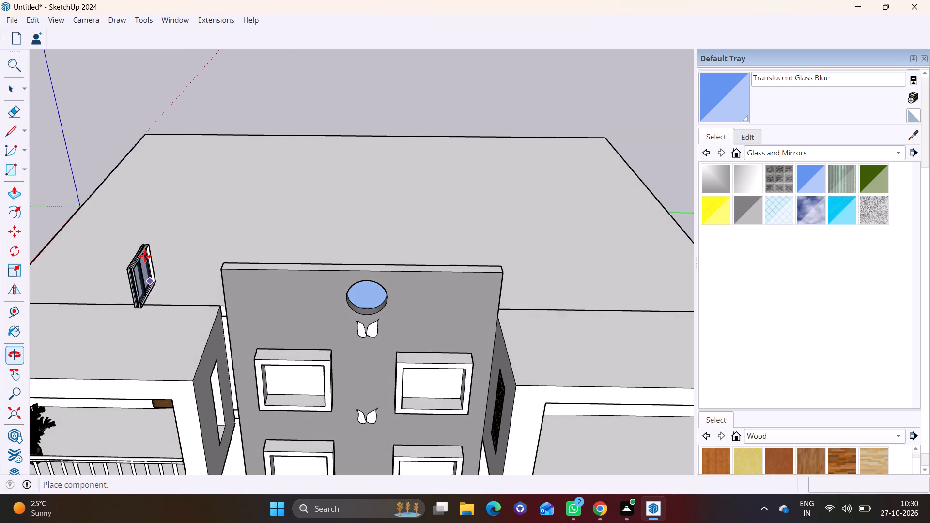
{"action": "left_click", "coordinate": [172, 198]}
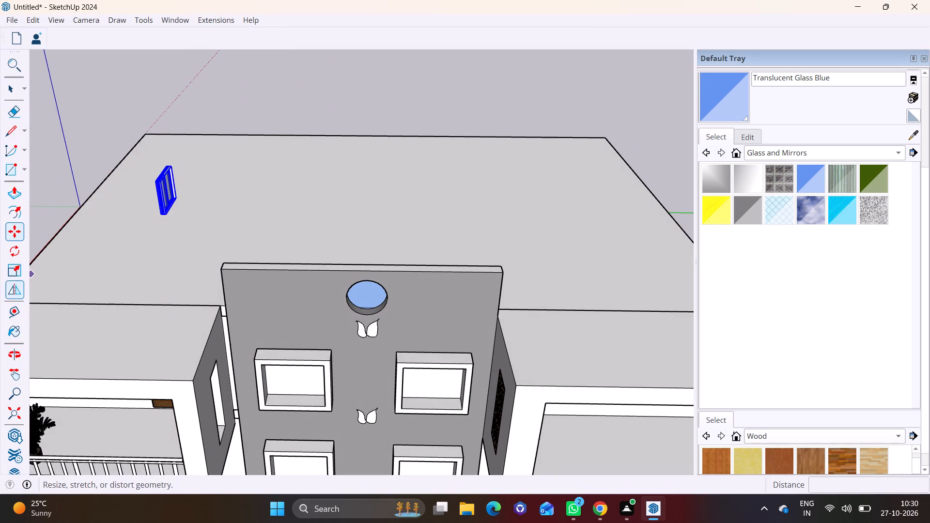
Rotate the downloaded window 90 degrees on the roof so it faces the front of the building.
{"action": "left_click", "coordinate": [14, 251]}
{"action": "left_click", "coordinate": [233, 198]}
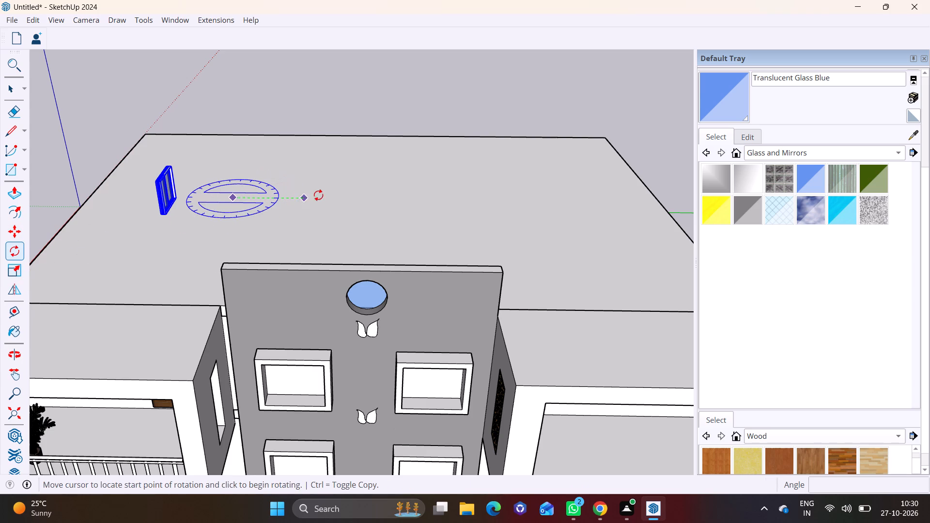
{"action": "left_click", "coordinate": [323, 195]}
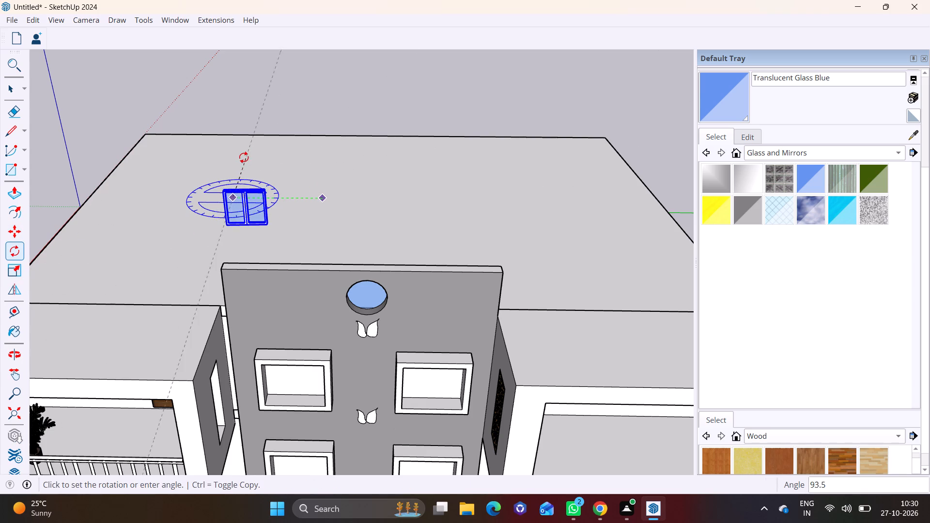
{"action": "left_click", "coordinate": [249, 157]}
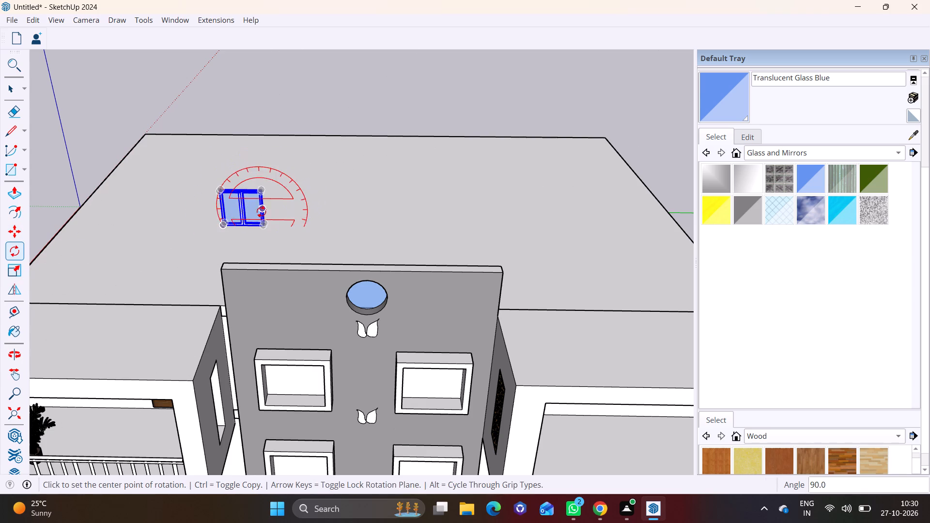
Move the window about 19' 2" from the roof into the tower's top frame on the finished-balcony side.
{"action": "key", "text": "m"}
{"action": "left_click", "coordinate": [259, 197]}
{"action": "scroll", "coordinate": [299, 387], "scroll_direction": "up", "scroll_amount": 8}
{"action": "middle_click_drag", "start_coordinate": [299, 387], "coordinate": [299, 381]}
{"action": "middle_click_drag", "start_coordinate": [295, 371], "coordinate": [296, 277]}
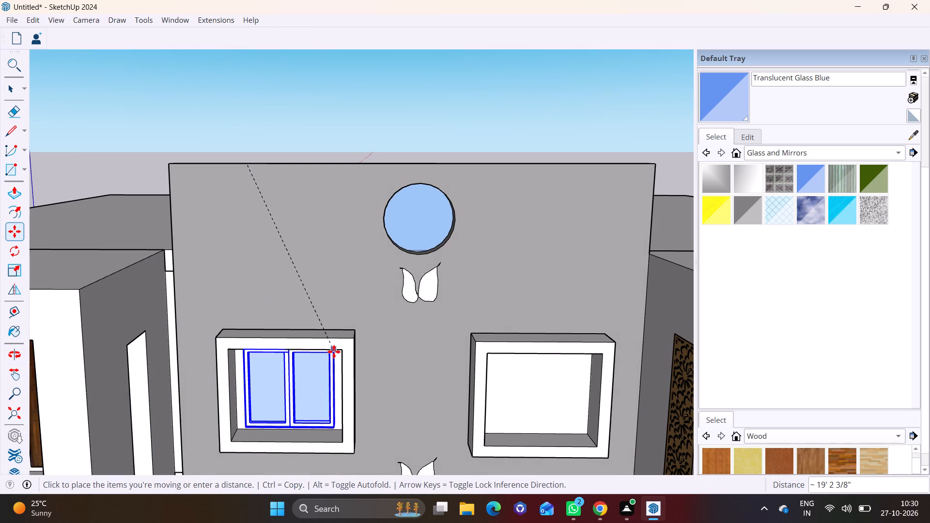
{"action": "left_click", "coordinate": [334, 352]}
Move the window about 1' 2" within the frame so its side edge meets the inner side face nearest the finished balconies.
{"action": "middle_click_drag", "start_coordinate": [313, 426], "coordinate": [280, 369]}
{"action": "scroll", "coordinate": [287, 392], "scroll_direction": "up", "scroll_amount": 2}
{"action": "middle_click_drag", "start_coordinate": [299, 386], "coordinate": [406, 268]}
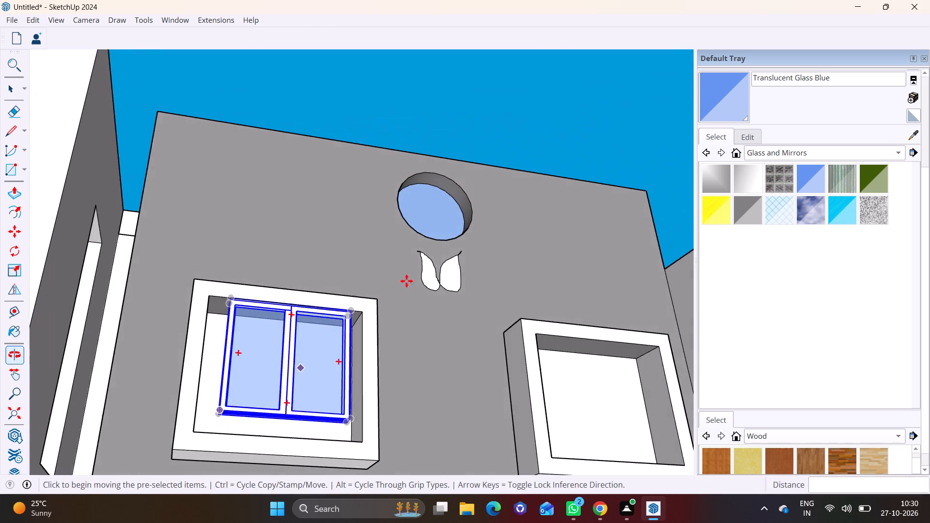
{"action": "middle_click_drag", "start_coordinate": [302, 447], "coordinate": [330, 268]}
{"action": "middle_click_drag", "start_coordinate": [328, 232], "coordinate": [292, 349]}
{"action": "middle_click_drag", "start_coordinate": [283, 261], "coordinate": [210, 309]}
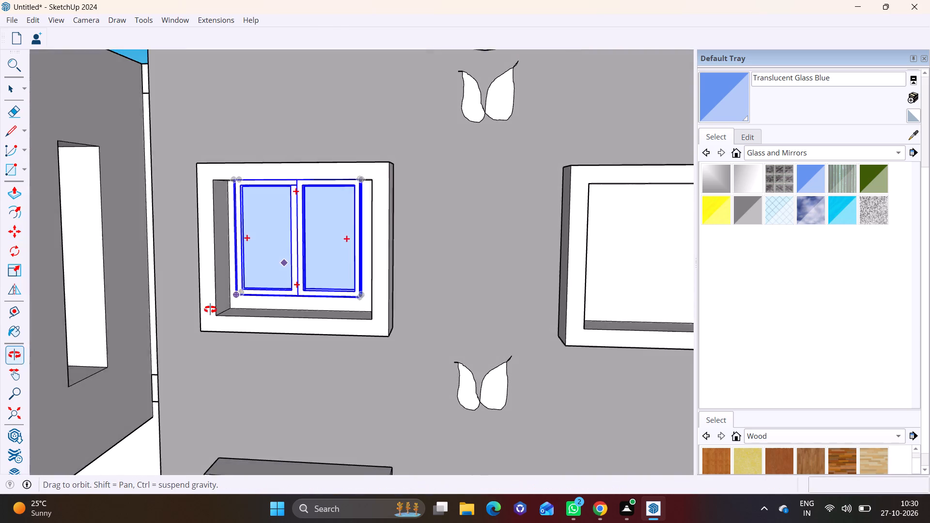
{"action": "middle_click_drag", "start_coordinate": [210, 309], "coordinate": [209, 310]}
{"action": "scroll", "coordinate": [231, 224], "scroll_direction": "up", "scroll_amount": 6}
{"action": "left_click", "coordinate": [214, 125]}
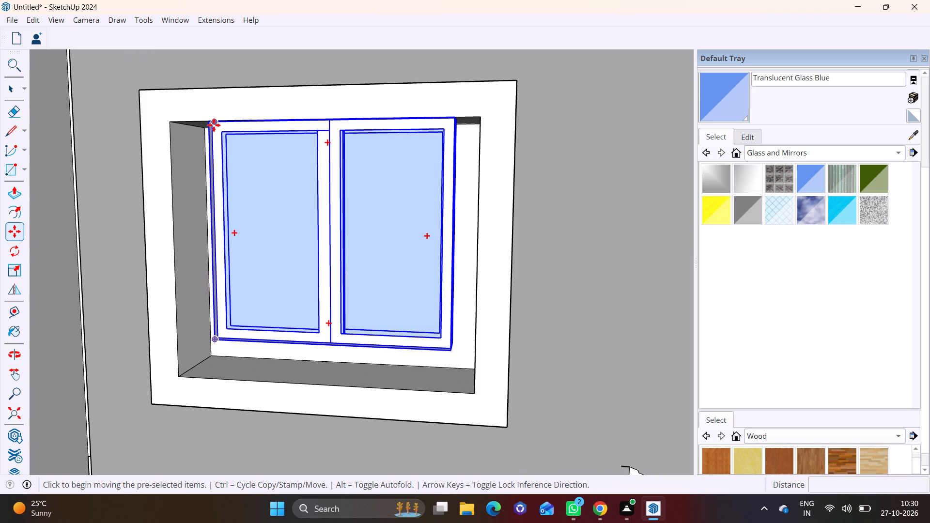
{"action": "left_click", "coordinate": [199, 141]}
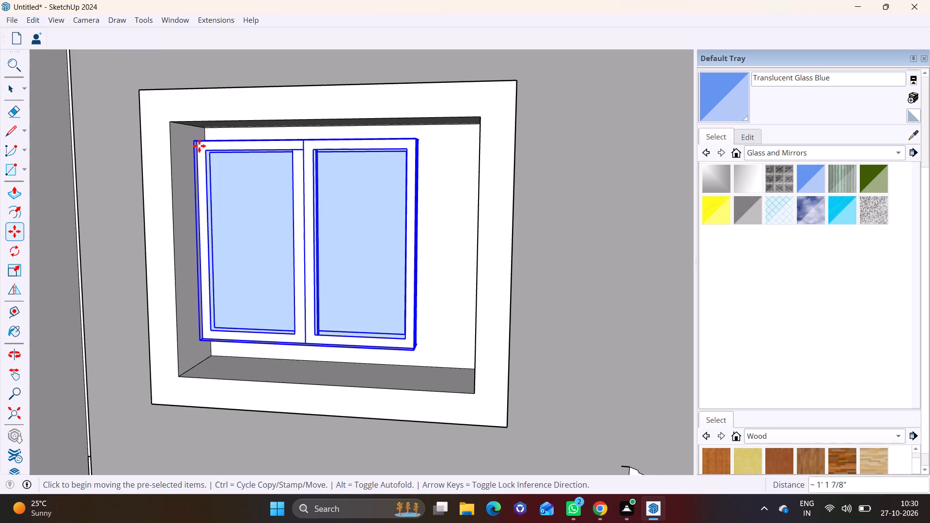
Scale the window wider so its free side edge reaches the frame's opposite inner side face.
{"action": "middle_click_drag", "start_coordinate": [336, 244], "coordinate": [378, 201]}
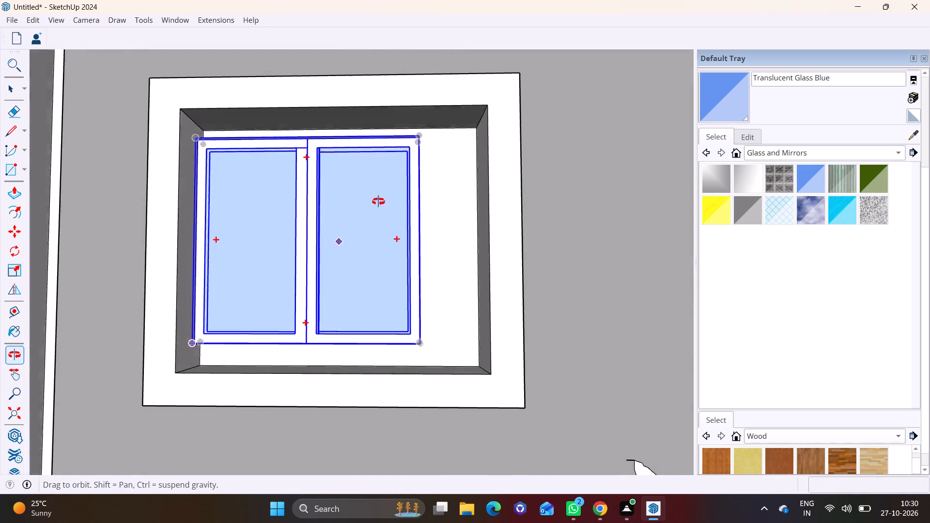
{"action": "middle_click_drag", "start_coordinate": [378, 201], "coordinate": [360, 228]}
{"action": "left_click", "coordinate": [15, 274]}
{"action": "middle_click_drag", "start_coordinate": [419, 266], "coordinate": [320, 300]}
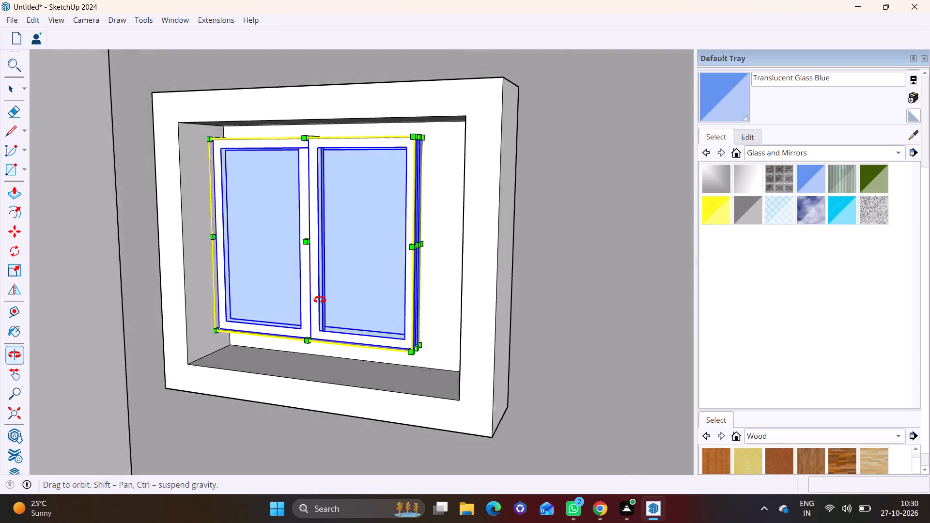
{"action": "middle_click_drag", "start_coordinate": [320, 300], "coordinate": [319, 300]}
{"action": "scroll", "coordinate": [405, 265], "scroll_direction": "up", "scroll_amount": 3}
{"action": "left_click", "coordinate": [420, 241]}
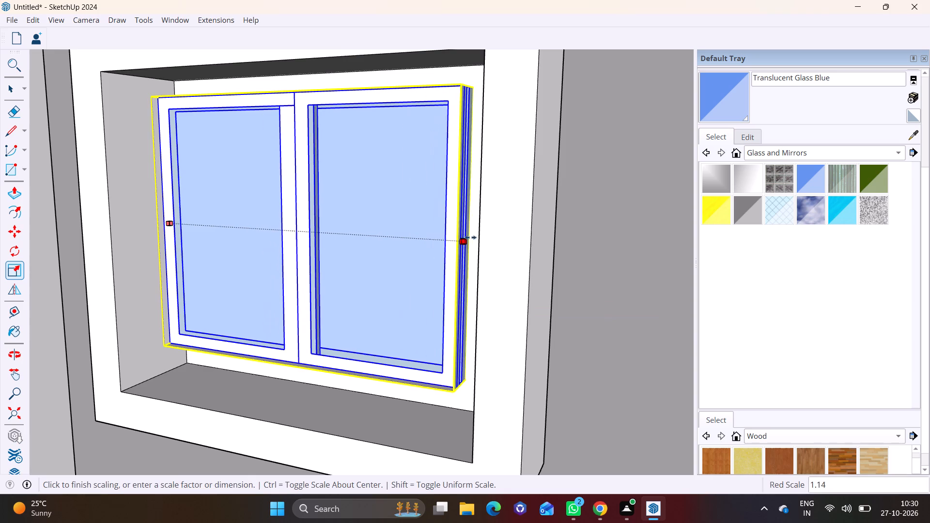
{"action": "left_click", "coordinate": [498, 235]}
Scale the window from its lower edge so its bottom meets the frame's lower inner edge.
{"action": "middle_click_drag", "start_coordinate": [343, 280], "coordinate": [478, 251]}
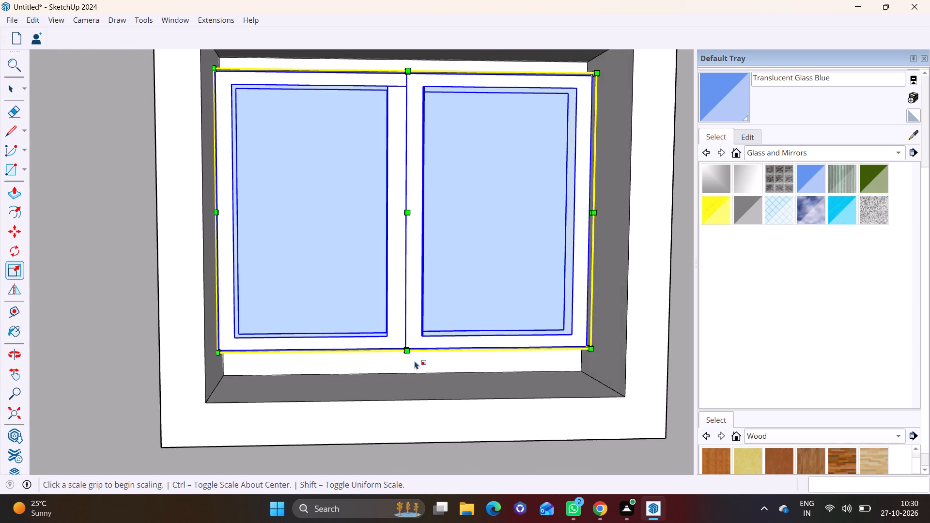
{"action": "middle_click_drag", "start_coordinate": [409, 345], "coordinate": [407, 291]}
{"action": "scroll", "coordinate": [417, 354], "scroll_direction": "up", "scroll_amount": 6}
{"action": "middle_click_drag", "start_coordinate": [403, 349], "coordinate": [389, 246]}
{"action": "scroll", "coordinate": [388, 248], "scroll_direction": "up", "scroll_amount": 1, "text": "shift"}
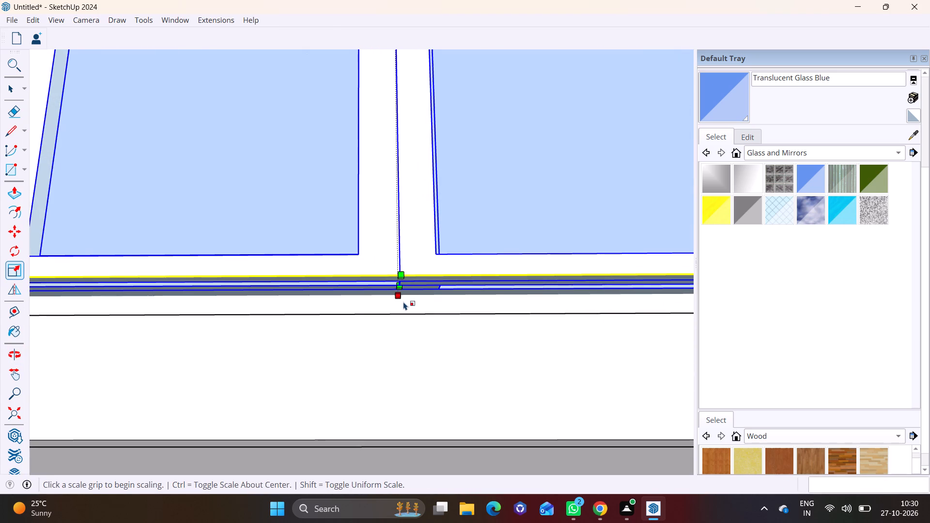
{"action": "left_click", "coordinate": [397, 283]}
{"action": "left_click", "coordinate": [392, 318]}
Scale the window's height by about 1.07 from its upper edge so its top meets the frame's upper inner edge.
{"action": "scroll", "coordinate": [416, 268], "scroll_direction": "down", "scroll_amount": 3}
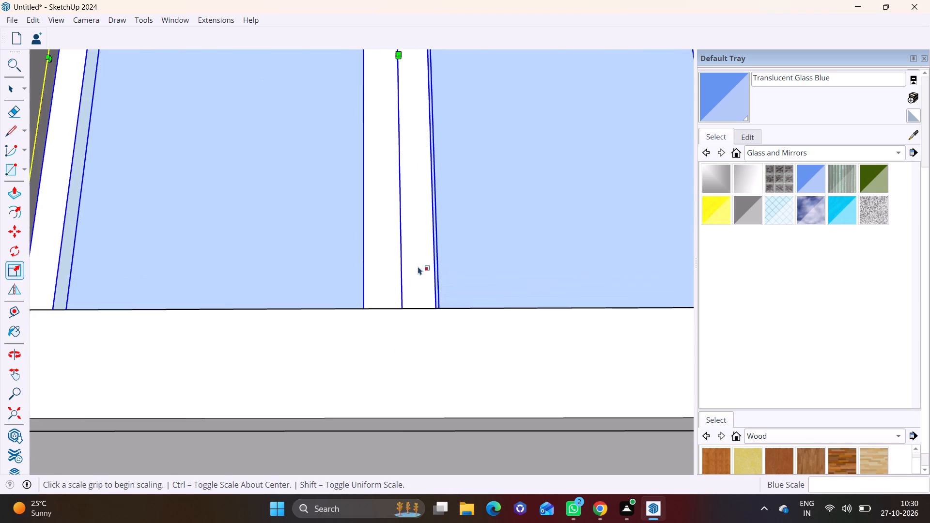
{"action": "scroll", "coordinate": [418, 266], "scroll_direction": "down", "scroll_amount": 4}
{"action": "middle_click_drag", "start_coordinate": [420, 171], "coordinate": [391, 384], "text": "shift"}
{"action": "middle_click_drag", "start_coordinate": [352, 169], "coordinate": [342, 277]}
{"action": "scroll", "coordinate": [388, 196], "scroll_direction": "up", "scroll_amount": 6}
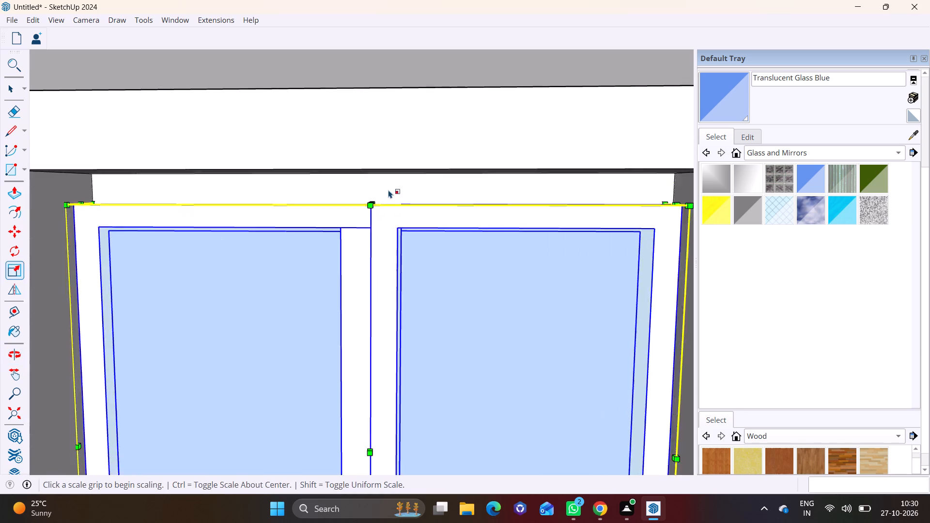
{"action": "scroll", "coordinate": [388, 190], "scroll_direction": "up", "scroll_amount": 3}
{"action": "left_click", "coordinate": [363, 215]}
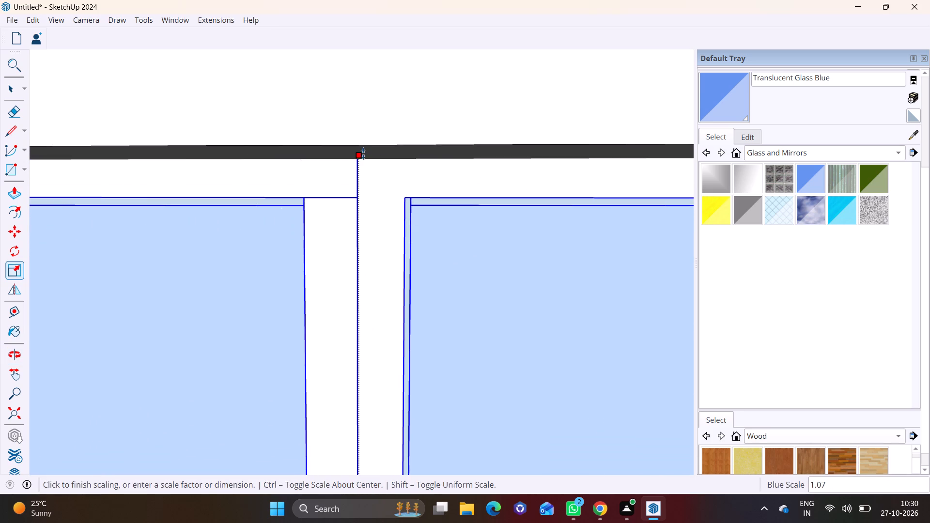
{"action": "left_click", "coordinate": [363, 154]}
{"action": "scroll", "coordinate": [374, 225], "scroll_direction": "down", "scroll_amount": 13}
{"action": "key", "text": "space"}
{"action": "left_click", "coordinate": [333, 191]}
Examine the fitted window in the tower's top frame and the surrounding facade from several angles.
{"action": "scroll", "coordinate": [379, 309], "scroll_direction": "down", "scroll_amount": 8}
{"action": "middle_click_drag", "start_coordinate": [389, 348], "coordinate": [353, 191], "text": "shift"}
{"action": "middle_click_drag", "start_coordinate": [366, 266], "coordinate": [478, 289]}
{"action": "scroll", "coordinate": [478, 308], "scroll_direction": "down", "scroll_amount": 6}
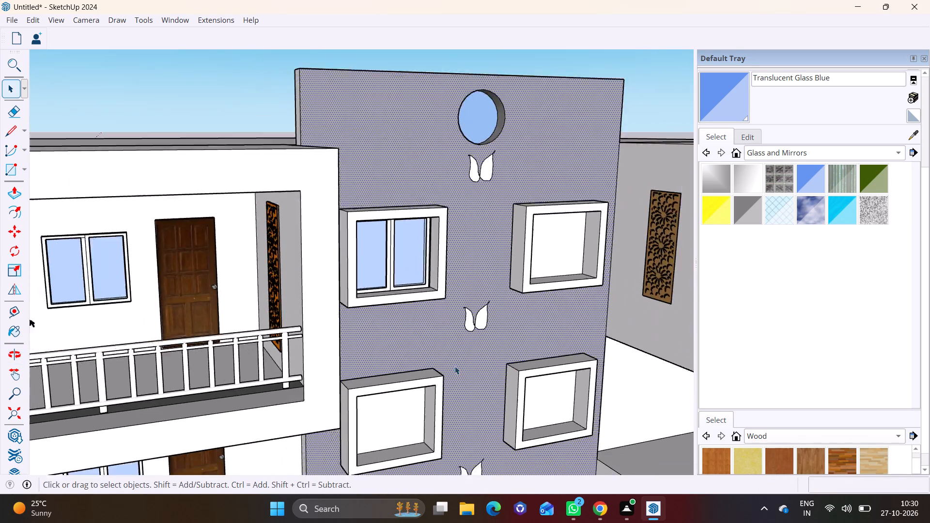
{"action": "scroll", "coordinate": [455, 366], "scroll_direction": "down", "scroll_amount": 7}
{"action": "middle_click_drag", "start_coordinate": [431, 368], "coordinate": [422, 337]}
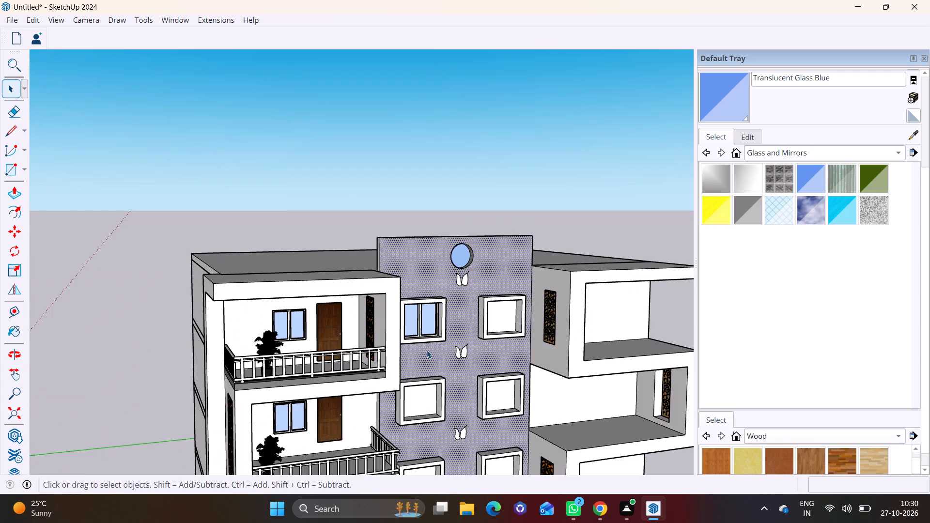
{"action": "scroll", "coordinate": [427, 350], "scroll_direction": "up", "scroll_amount": 10}
{"action": "scroll", "coordinate": [434, 364], "scroll_direction": "down", "scroll_amount": 3}
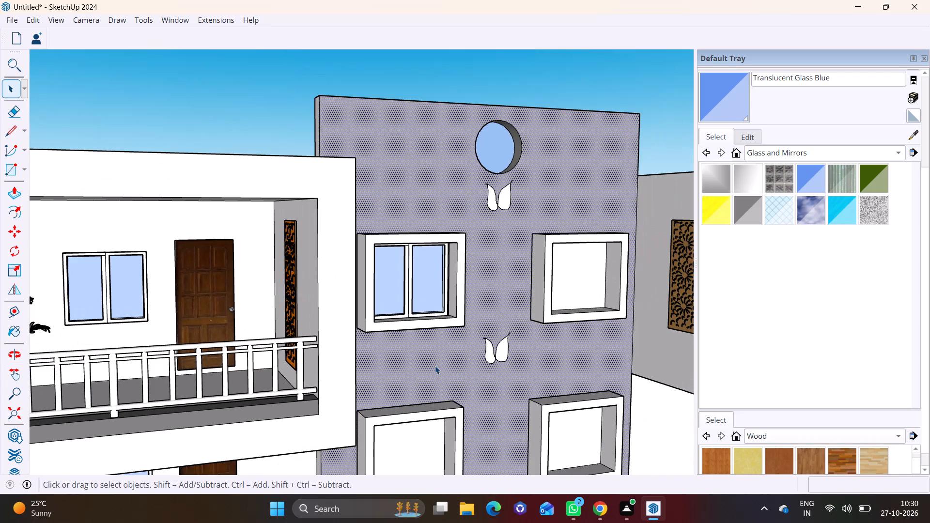
{"action": "scroll", "coordinate": [435, 366], "scroll_direction": "down", "scroll_amount": 2}
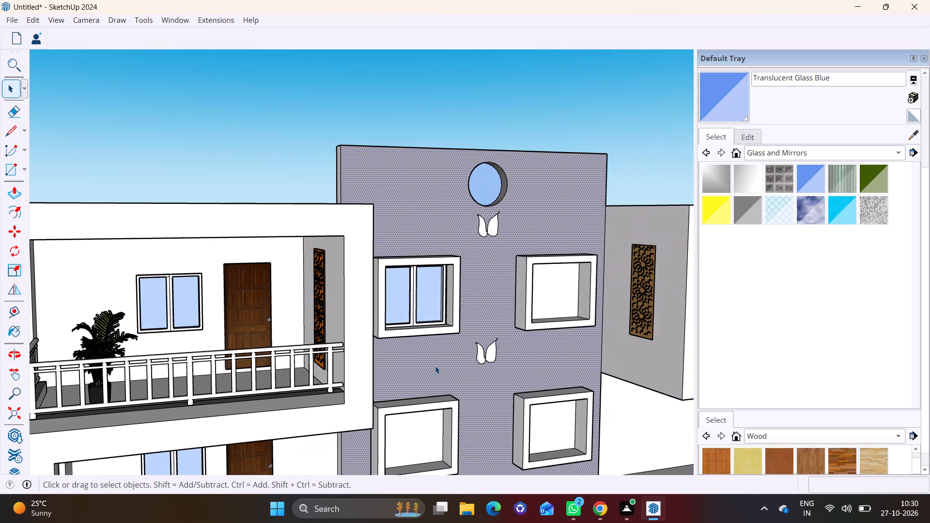
{"action": "scroll", "coordinate": [435, 366], "scroll_direction": "down", "scroll_amount": 2}
{"action": "middle_click_drag", "start_coordinate": [470, 379], "coordinate": [370, 355]}
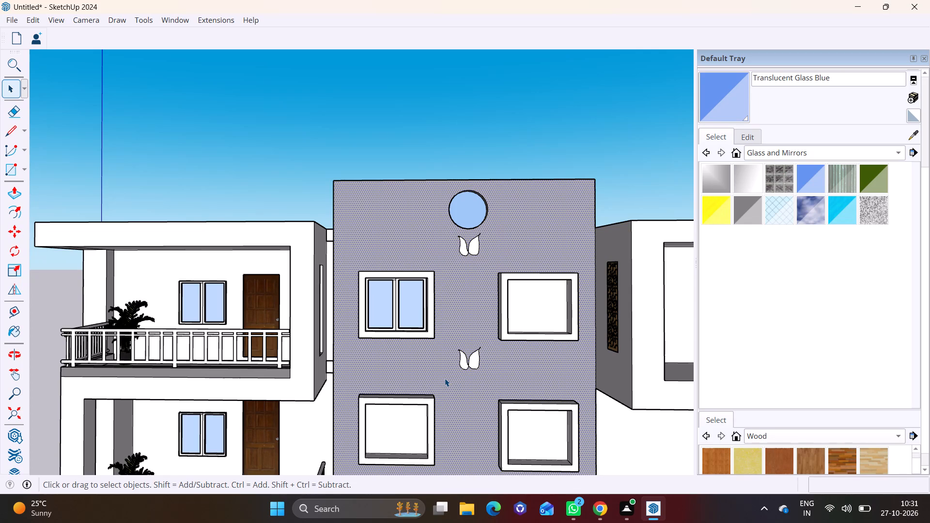
{"action": "middle_click_drag", "start_coordinate": [458, 380], "coordinate": [517, 385]}
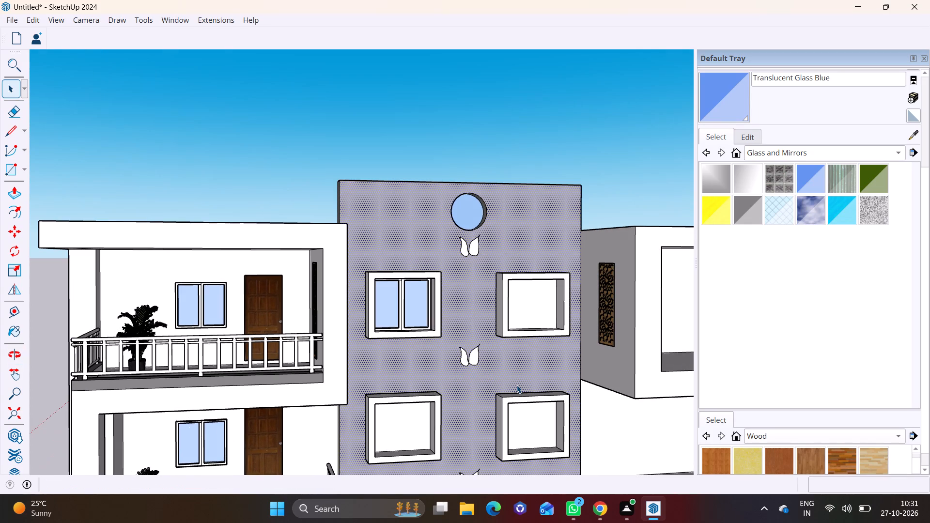
{"action": "middle_click_drag", "start_coordinate": [519, 385], "coordinate": [552, 399]}
{"action": "middle_click_drag", "start_coordinate": [535, 392], "coordinate": [523, 365], "text": "shift"}
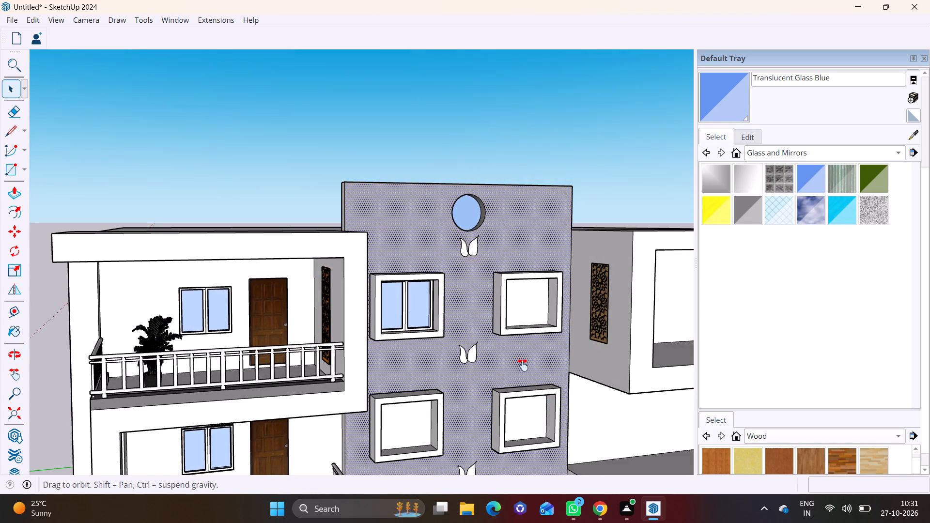
{"action": "middle_click_drag", "start_coordinate": [523, 365], "coordinate": [463, 289], "text": "shift"}
Copy the fitted two-pane window from the tower's top frame about 10' straight down into the second frame.
{"action": "scroll", "coordinate": [332, 246], "scroll_direction": "up", "scroll_amount": 8}
{"action": "left_click", "coordinate": [327, 157]}
{"action": "middle_click_drag", "start_coordinate": [374, 186], "coordinate": [360, 231], "text": "shift"}
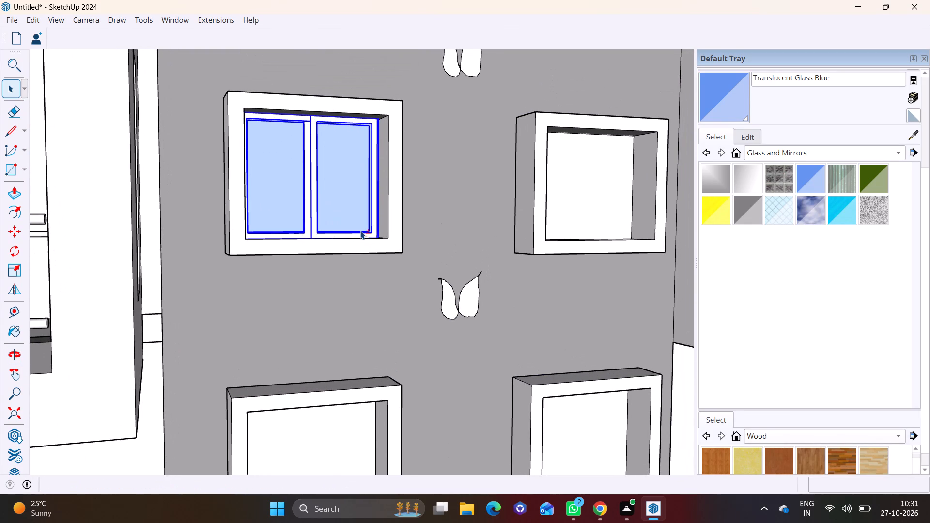
{"action": "key", "text": "m"}
{"action": "left_click", "coordinate": [379, 119]}
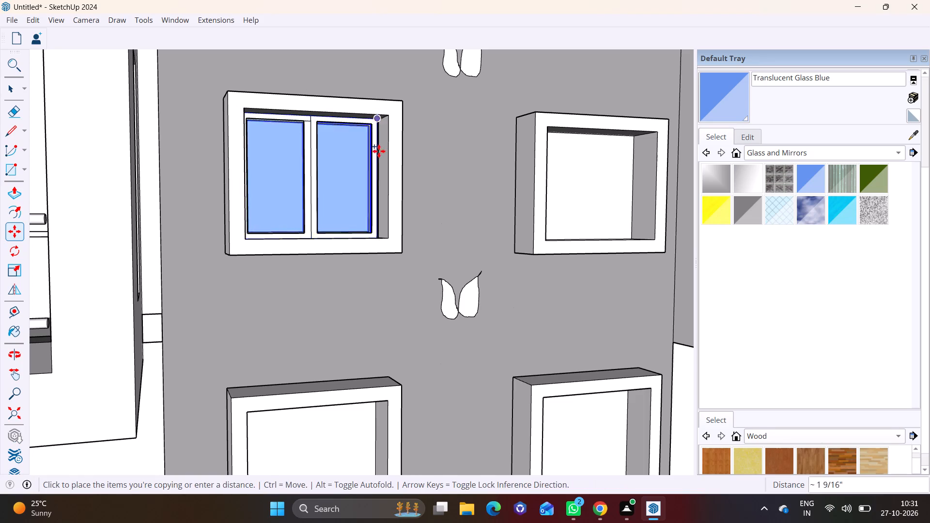
{"action": "middle_click_drag", "start_coordinate": [365, 397], "coordinate": [379, 210], "text": "shift"}
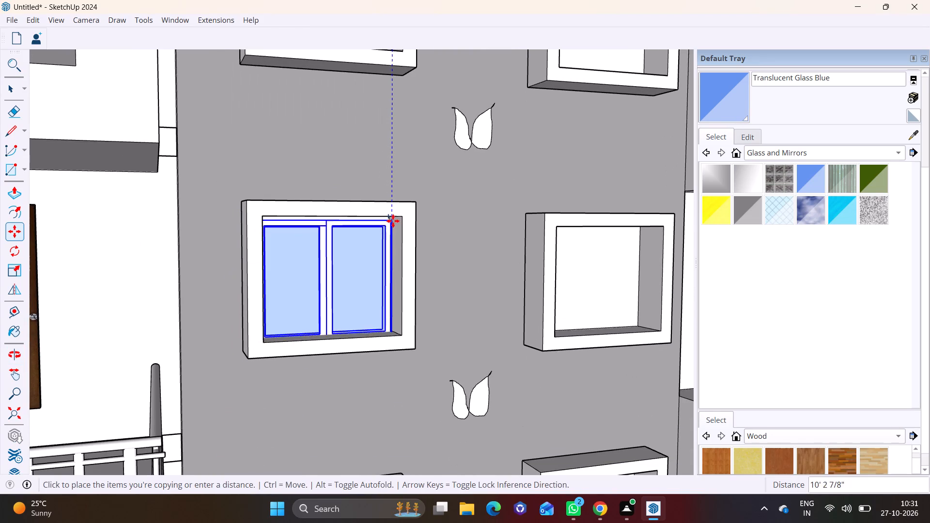
{"action": "left_click", "coordinate": [393, 216]}
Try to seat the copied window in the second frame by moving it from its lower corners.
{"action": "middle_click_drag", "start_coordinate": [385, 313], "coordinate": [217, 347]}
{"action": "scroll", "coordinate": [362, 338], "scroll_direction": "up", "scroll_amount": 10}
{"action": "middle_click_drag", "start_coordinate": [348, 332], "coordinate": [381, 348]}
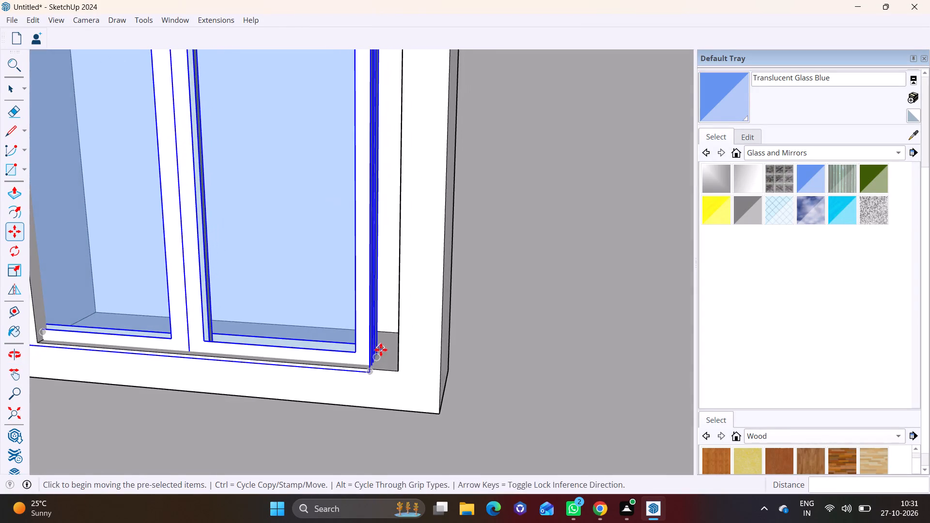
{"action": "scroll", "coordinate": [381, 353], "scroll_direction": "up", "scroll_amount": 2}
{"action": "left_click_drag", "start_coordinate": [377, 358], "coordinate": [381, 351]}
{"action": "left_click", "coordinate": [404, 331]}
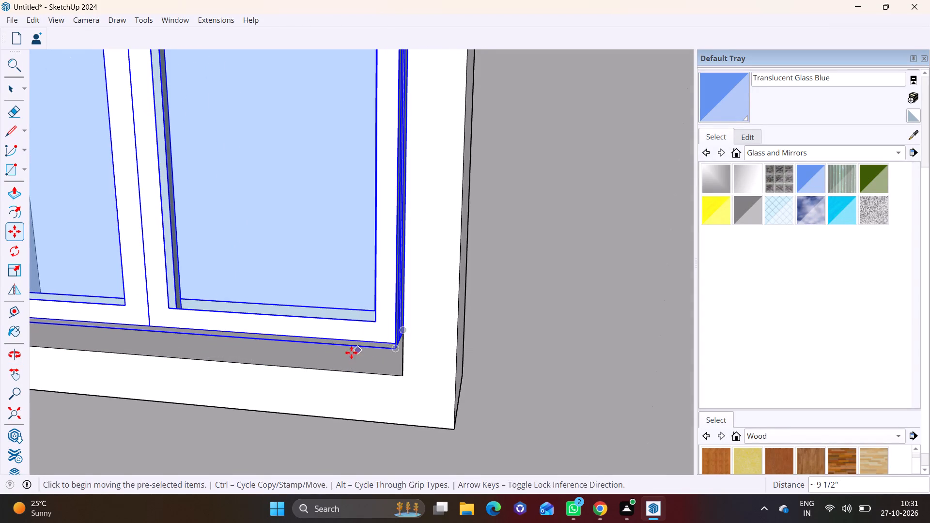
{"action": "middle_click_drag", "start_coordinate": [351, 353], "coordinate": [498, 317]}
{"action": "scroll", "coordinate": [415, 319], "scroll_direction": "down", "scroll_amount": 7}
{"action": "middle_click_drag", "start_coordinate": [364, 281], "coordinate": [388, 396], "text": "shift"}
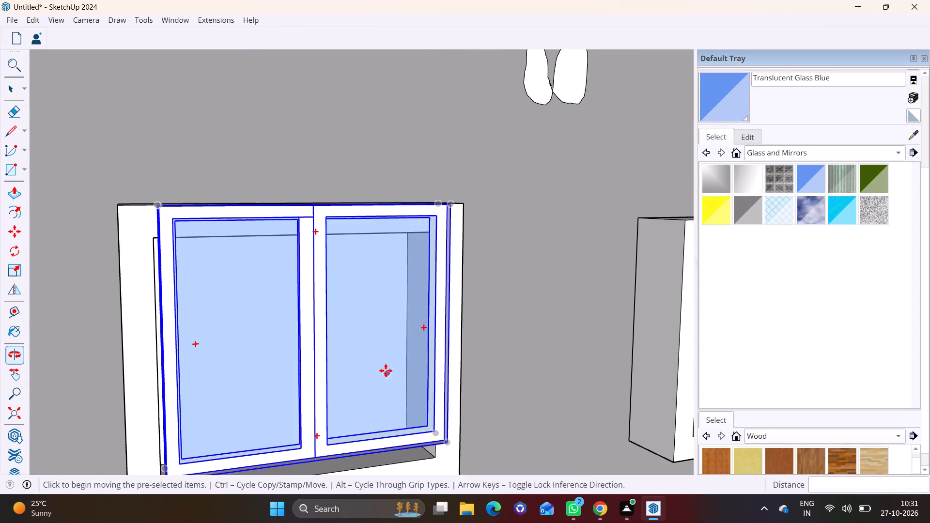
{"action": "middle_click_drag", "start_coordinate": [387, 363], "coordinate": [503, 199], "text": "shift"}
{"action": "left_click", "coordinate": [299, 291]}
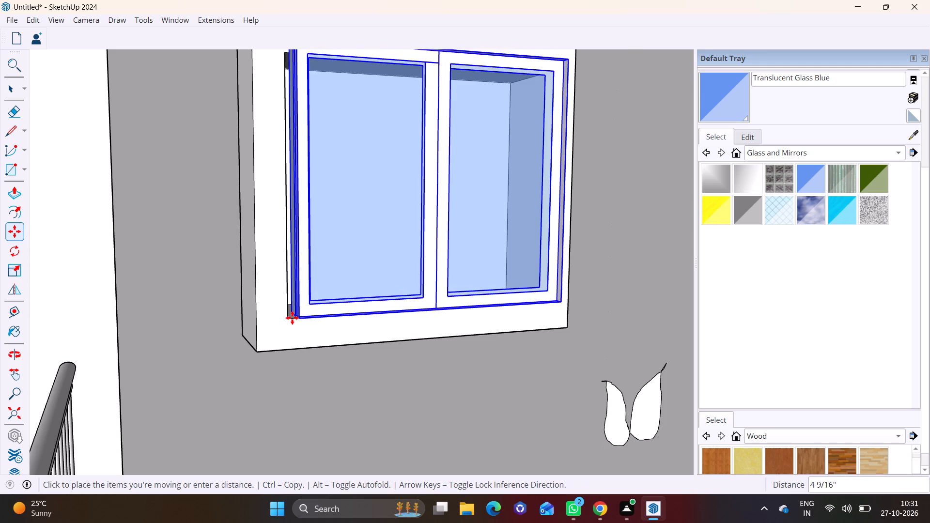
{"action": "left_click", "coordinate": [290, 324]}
Move the copied window so its front lower corner meets the second frame's lower inner corner.
{"action": "middle_click_drag", "start_coordinate": [383, 294], "coordinate": [122, 317]}
{"action": "scroll", "coordinate": [230, 291], "scroll_direction": "down", "scroll_amount": 3}
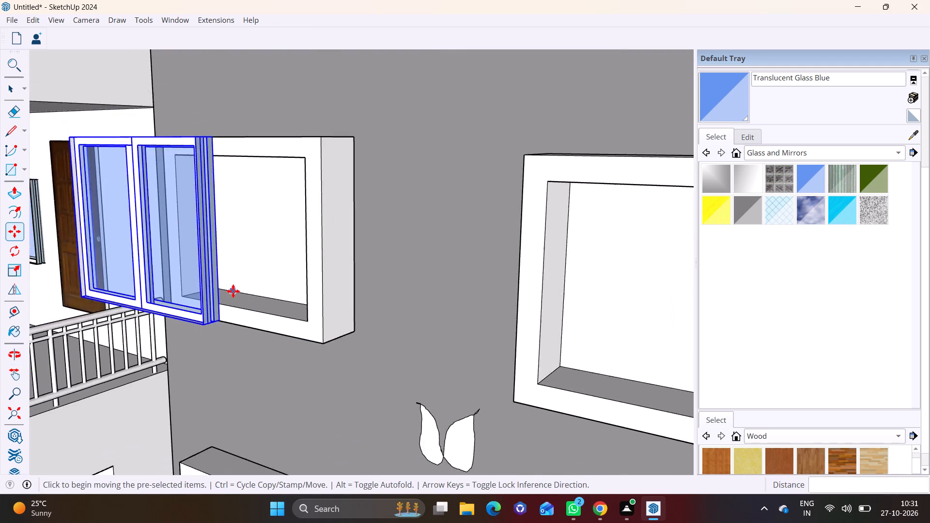
{"action": "scroll", "coordinate": [233, 291], "scroll_direction": "down", "scroll_amount": 5}
{"action": "left_click_drag", "start_coordinate": [216, 198], "coordinate": [224, 204]}
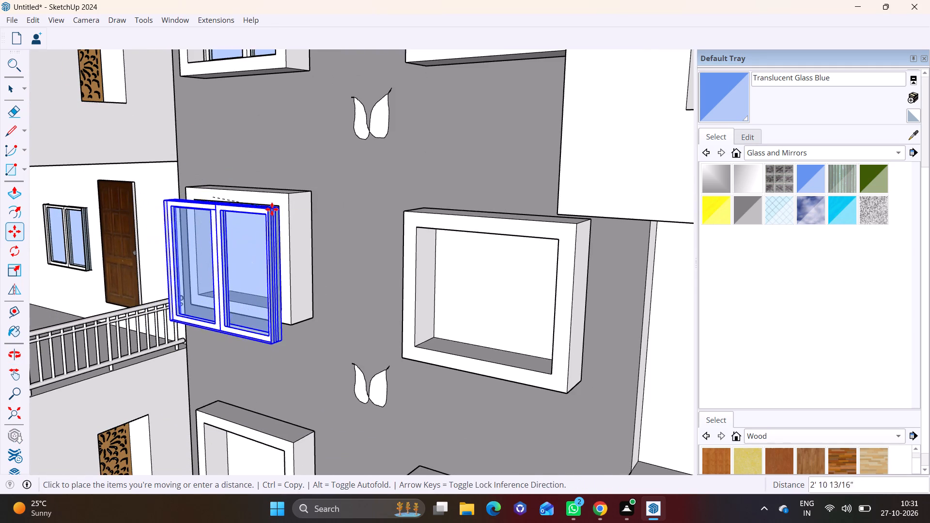
{"action": "left_click", "coordinate": [275, 205]}
{"action": "middle_click_drag", "start_coordinate": [249, 323], "coordinate": [545, 235]}
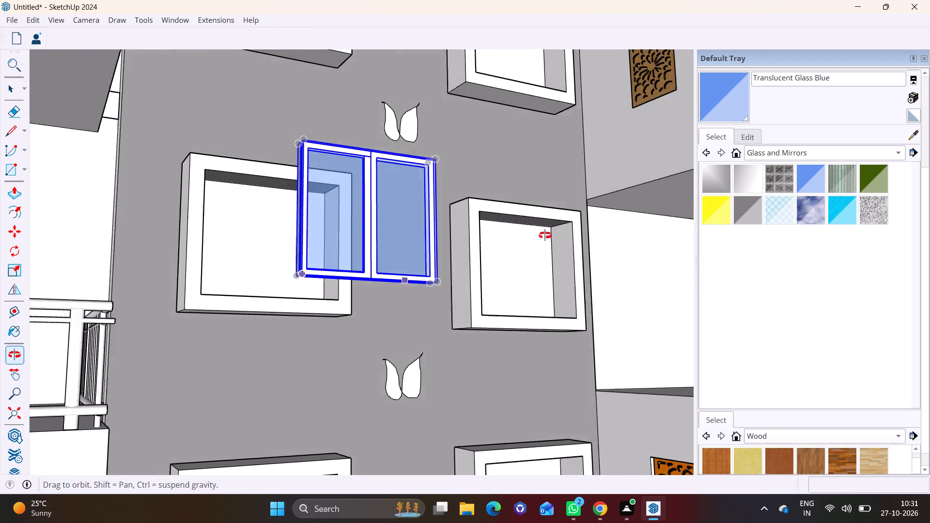
{"action": "middle_click_drag", "start_coordinate": [545, 235], "coordinate": [577, 276]}
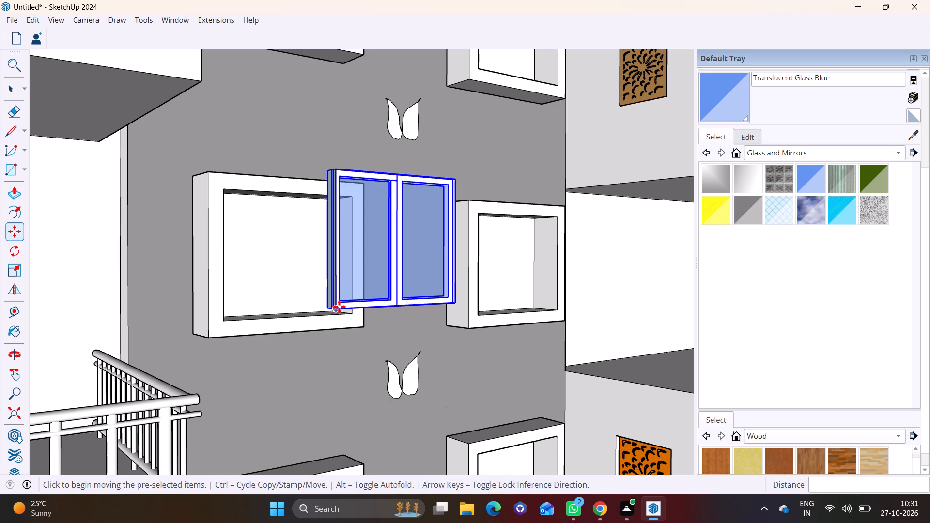
{"action": "left_click", "coordinate": [339, 307]}
{"action": "left_click", "coordinate": [226, 323]}
Move the window about 1' back into the second frame's recess.
{"action": "middle_click_drag", "start_coordinate": [308, 303], "coordinate": [282, 306]}
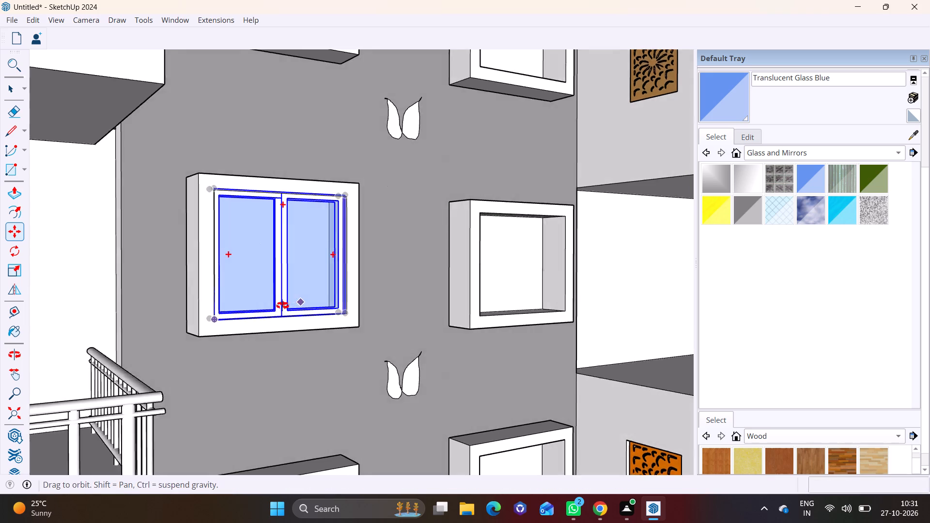
{"action": "middle_click_drag", "start_coordinate": [282, 306], "coordinate": [235, 322]}
{"action": "scroll", "coordinate": [194, 317], "scroll_direction": "up", "scroll_amount": 11}
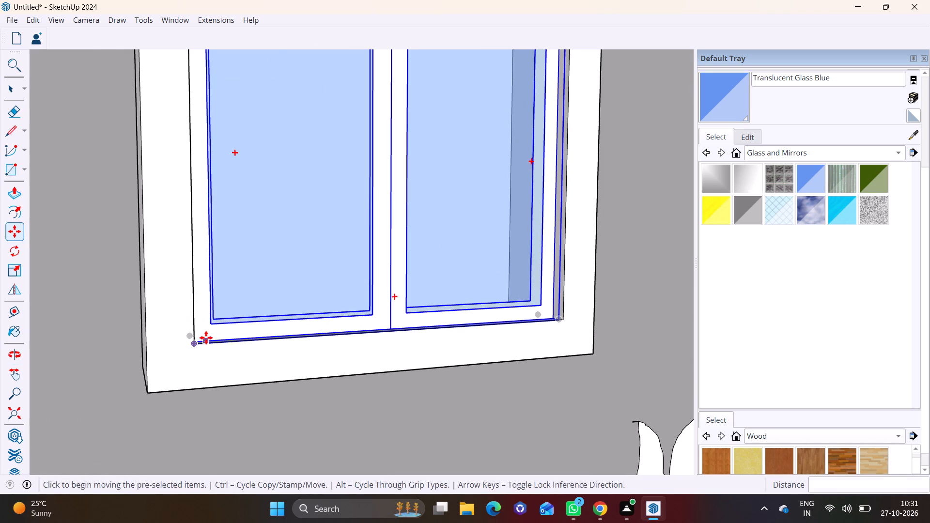
{"action": "left_click", "coordinate": [206, 338]}
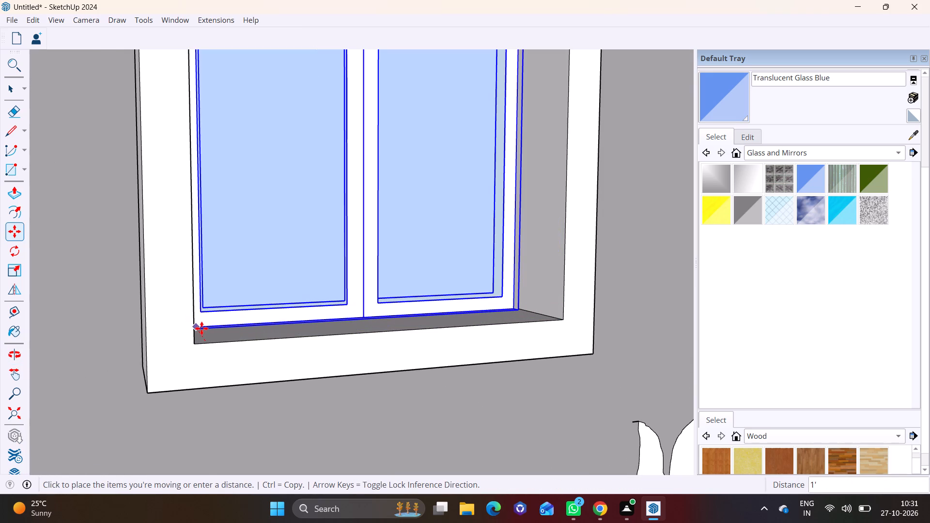
{"action": "left_click", "coordinate": [201, 328]}
{"action": "scroll", "coordinate": [256, 324], "scroll_direction": "down", "scroll_amount": 8}
{"action": "middle_click_drag", "start_coordinate": [397, 264], "coordinate": [251, 256]}
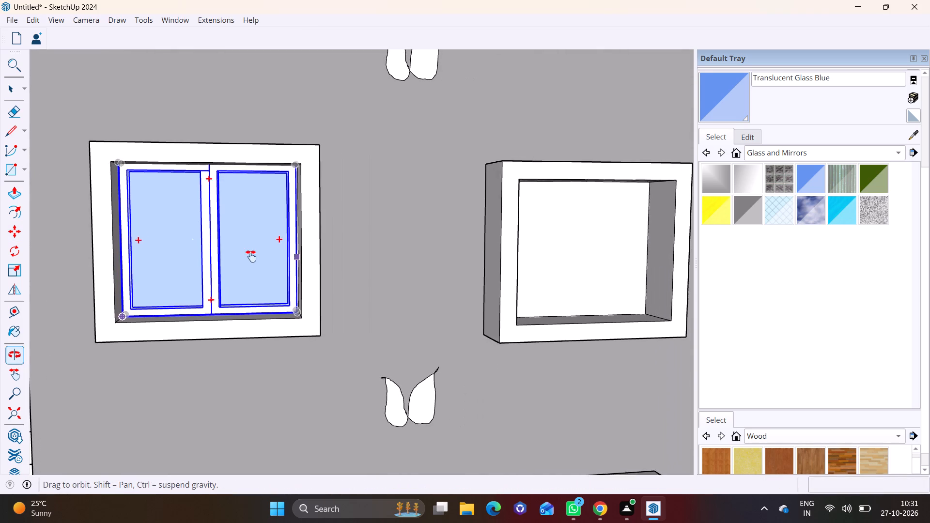
{"action": "middle_click_drag", "start_coordinate": [251, 256], "coordinate": [251, 256]}
{"action": "left_click", "coordinate": [126, 164]}
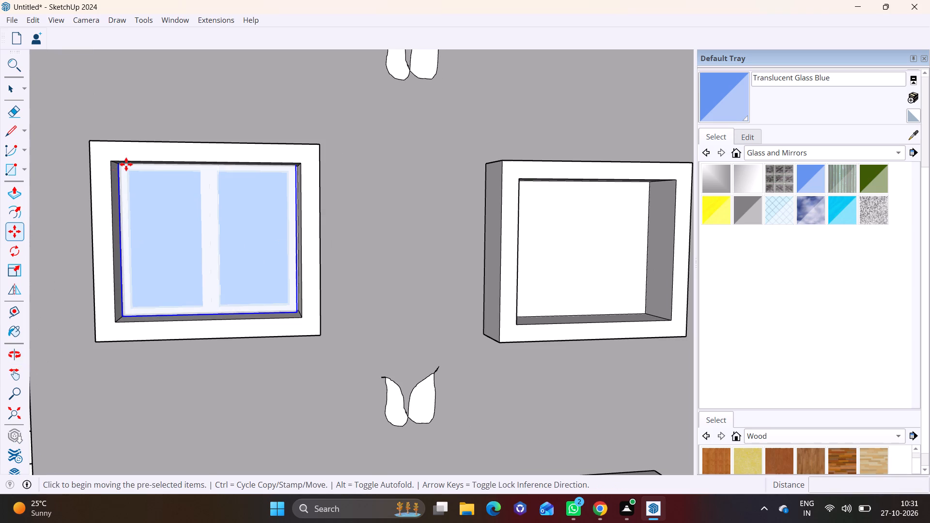
{"action": "key", "text": "ctrl+z"}
Copy the recessed window about 10' 7 9/16" down into the third frame, placing it at the lower inner corner.
{"action": "middle_click_drag", "start_coordinate": [196, 210], "coordinate": [146, 235]}
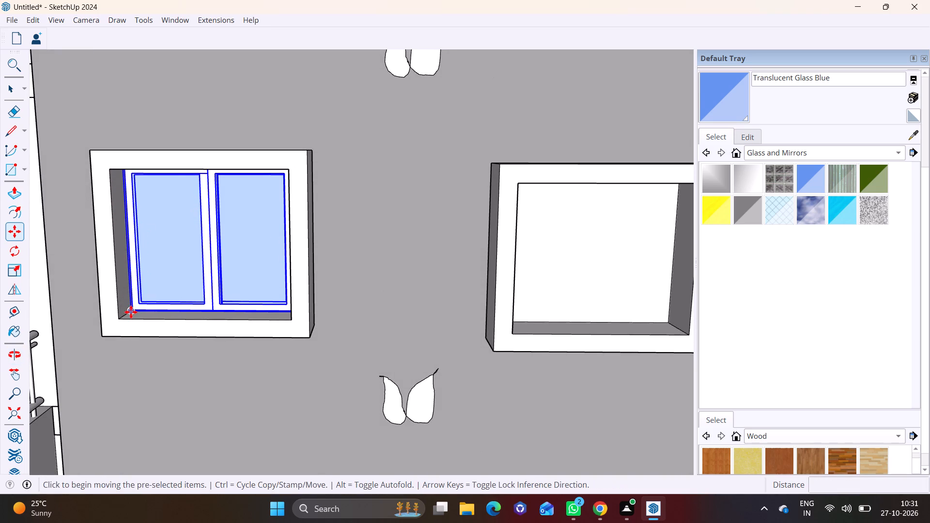
{"action": "left_click", "coordinate": [130, 311]}
{"action": "middle_click_drag", "start_coordinate": [138, 413], "coordinate": [174, 266], "text": "shift"}
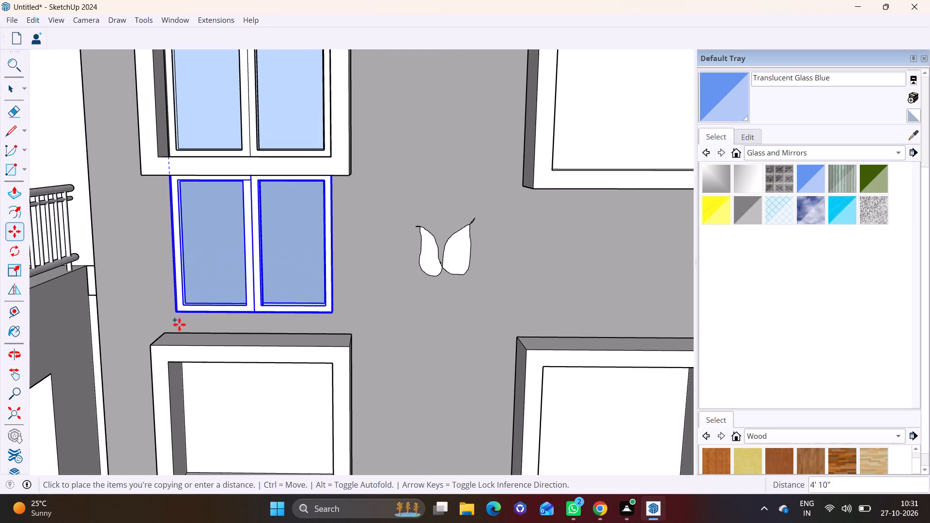
{"action": "scroll", "coordinate": [174, 364], "scroll_direction": "up", "scroll_amount": 1, "text": "shift"}
{"action": "middle_click_drag", "start_coordinate": [174, 364], "coordinate": [224, 239], "text": "shift"}
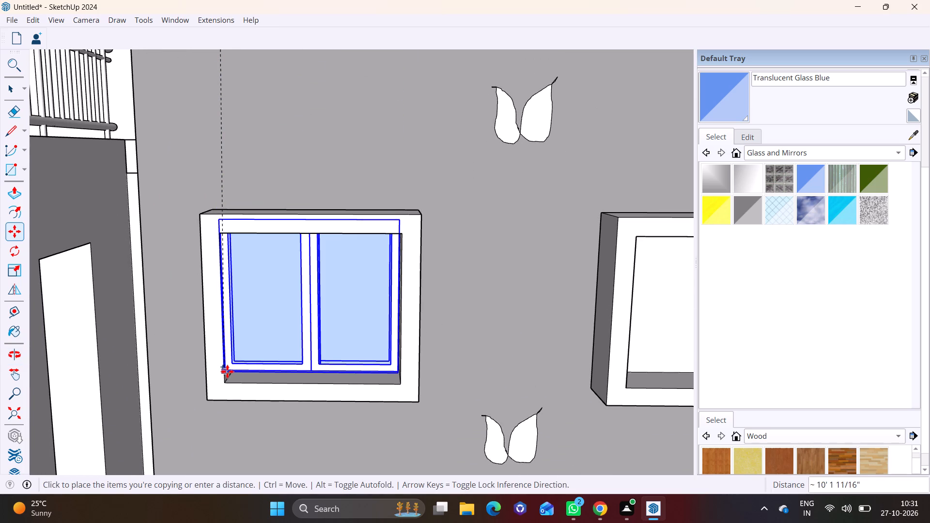
{"action": "left_click", "coordinate": [239, 378]}
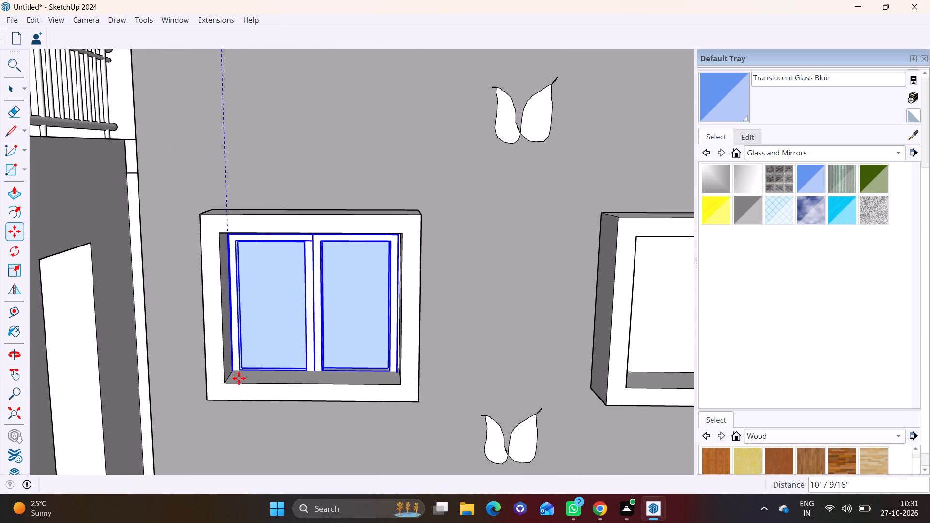
Nudge the window in the third frame by about 2 7/16" from its lower corner.
{"action": "middle_click", "coordinate": [288, 354]}
{"action": "middle_click_drag", "start_coordinate": [287, 350], "coordinate": [311, 223]}
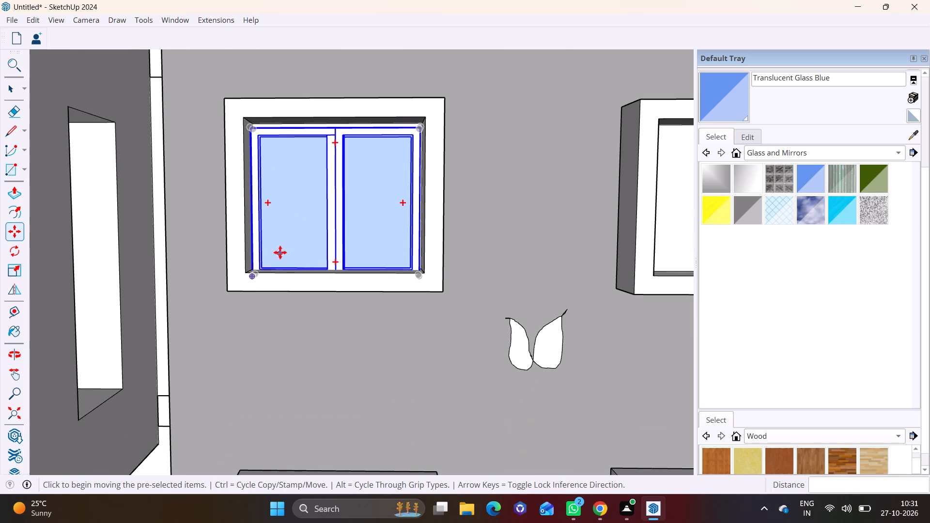
{"action": "middle_click_drag", "start_coordinate": [296, 188], "coordinate": [291, 227], "text": "shift"}
{"action": "scroll", "coordinate": [259, 261], "scroll_direction": "up", "scroll_amount": 5}
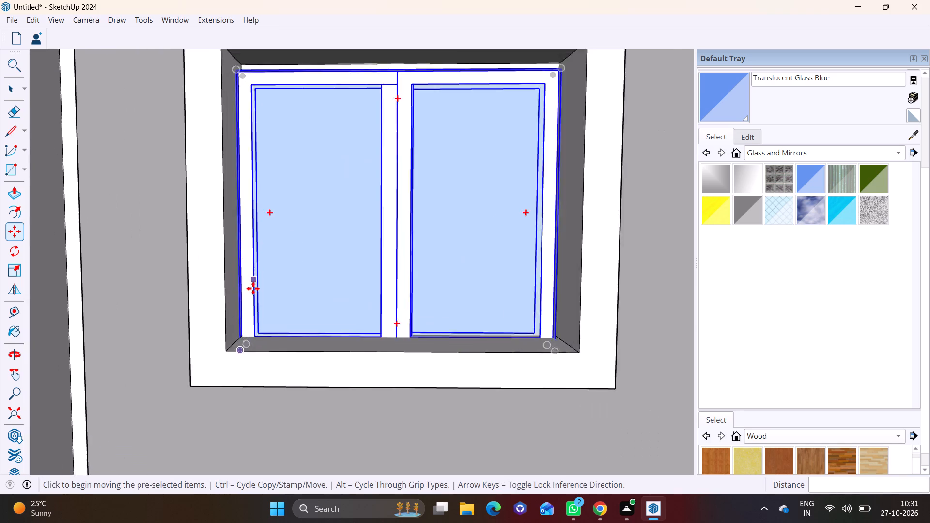
{"action": "scroll", "coordinate": [253, 288], "scroll_direction": "up", "scroll_amount": 4}
{"action": "left_click", "coordinate": [250, 349]}
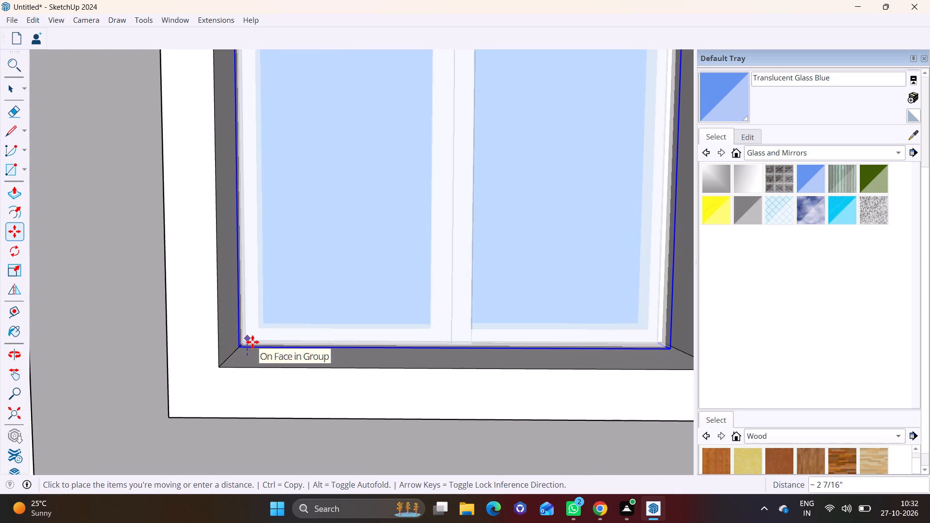
{"action": "left_click", "coordinate": [252, 342]}
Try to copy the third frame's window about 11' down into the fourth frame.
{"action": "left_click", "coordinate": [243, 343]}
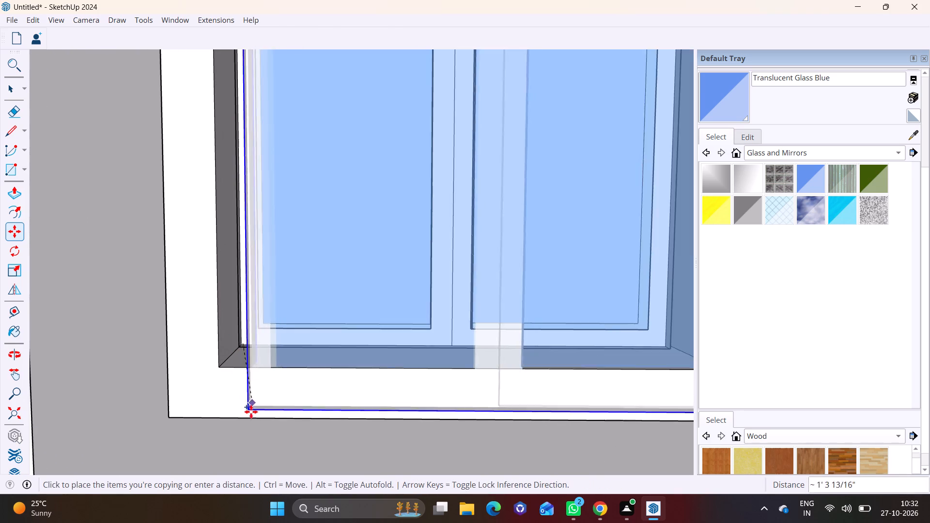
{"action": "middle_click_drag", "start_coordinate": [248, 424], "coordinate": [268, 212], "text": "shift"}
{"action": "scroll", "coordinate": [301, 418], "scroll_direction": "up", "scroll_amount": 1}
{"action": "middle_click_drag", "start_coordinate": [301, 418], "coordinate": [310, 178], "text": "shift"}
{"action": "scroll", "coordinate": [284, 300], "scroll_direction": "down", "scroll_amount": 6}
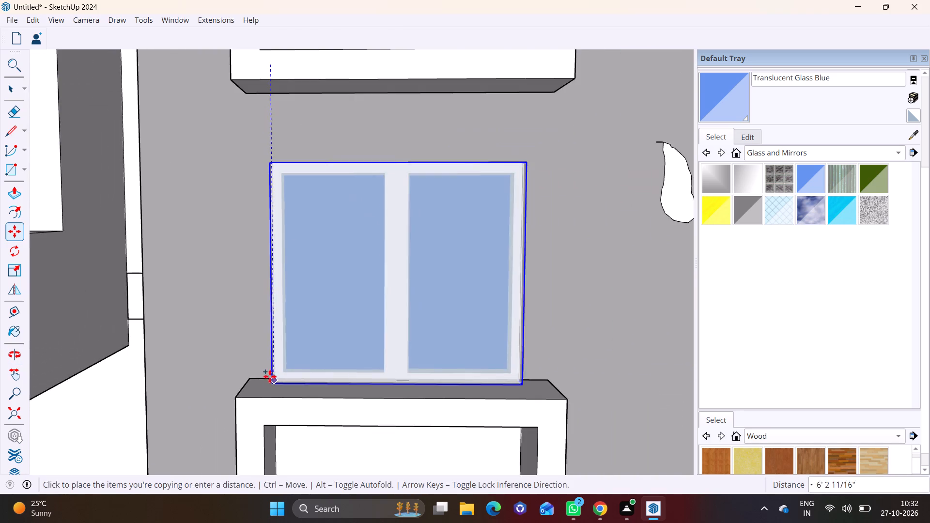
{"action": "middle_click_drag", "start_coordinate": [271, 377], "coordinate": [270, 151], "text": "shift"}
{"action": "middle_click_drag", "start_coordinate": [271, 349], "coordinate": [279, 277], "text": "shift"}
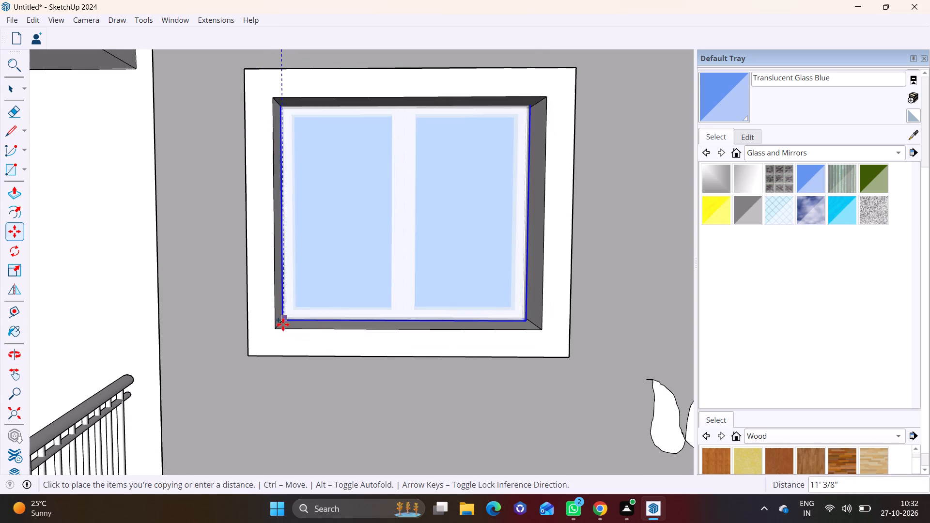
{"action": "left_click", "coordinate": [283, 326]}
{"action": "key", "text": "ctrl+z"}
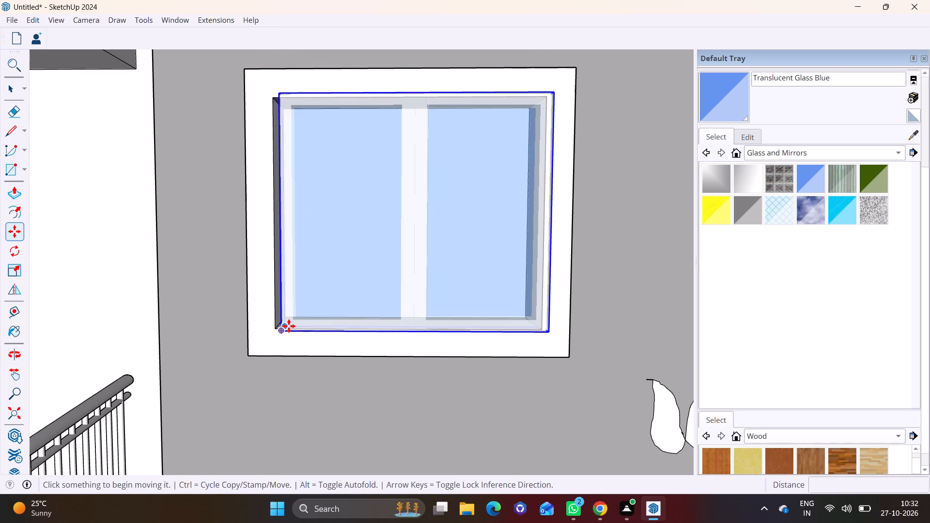
Select the third frame's window and copy it about 11' 1" down into the recess of the fourth frame.
{"action": "scroll", "coordinate": [308, 179], "scroll_direction": "down", "scroll_amount": 8}
{"action": "middle_click_drag", "start_coordinate": [345, 108], "coordinate": [336, 236], "text": "shift"}
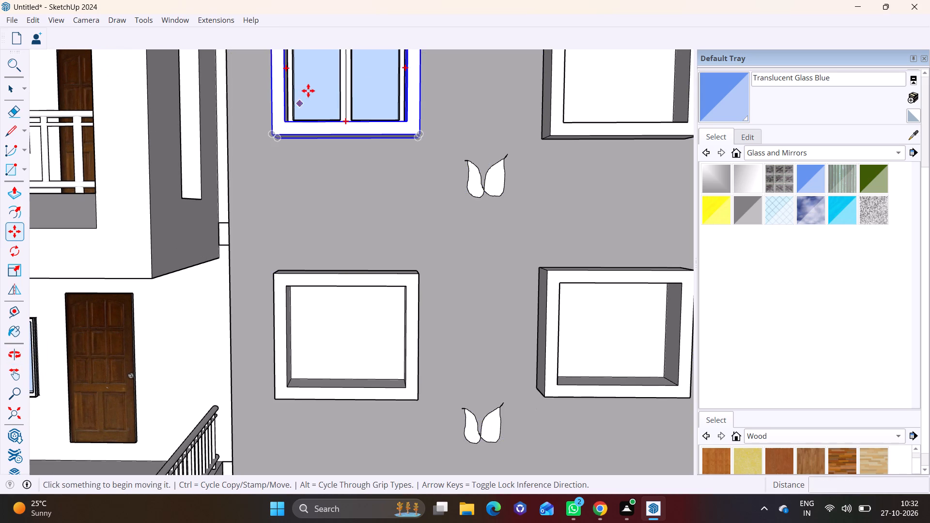
{"action": "left_click", "coordinate": [309, 90]}
{"action": "key", "text": "space"}
{"action": "left_click", "coordinate": [309, 90]}
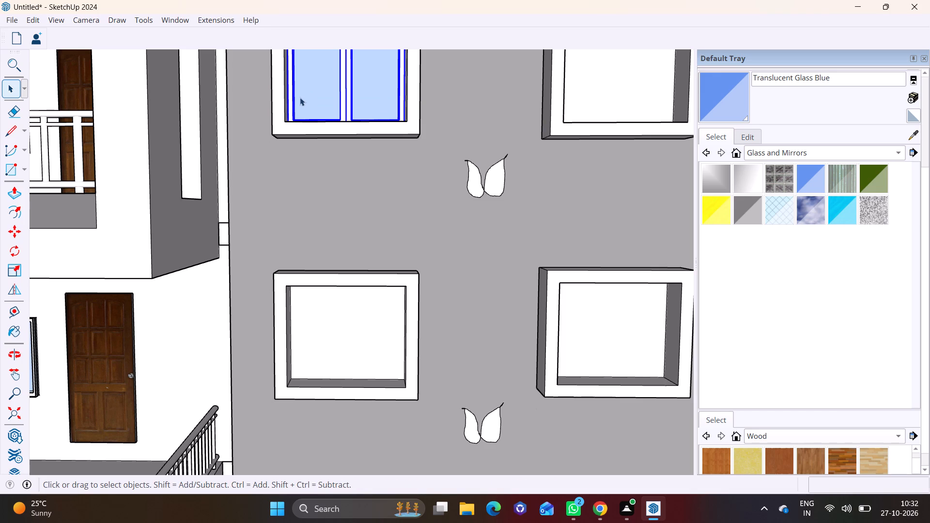
{"action": "key", "text": "m"}
{"action": "left_click", "coordinate": [289, 115]}
{"action": "middle_click_drag", "start_coordinate": [290, 313], "coordinate": [307, 217], "text": "shift"}
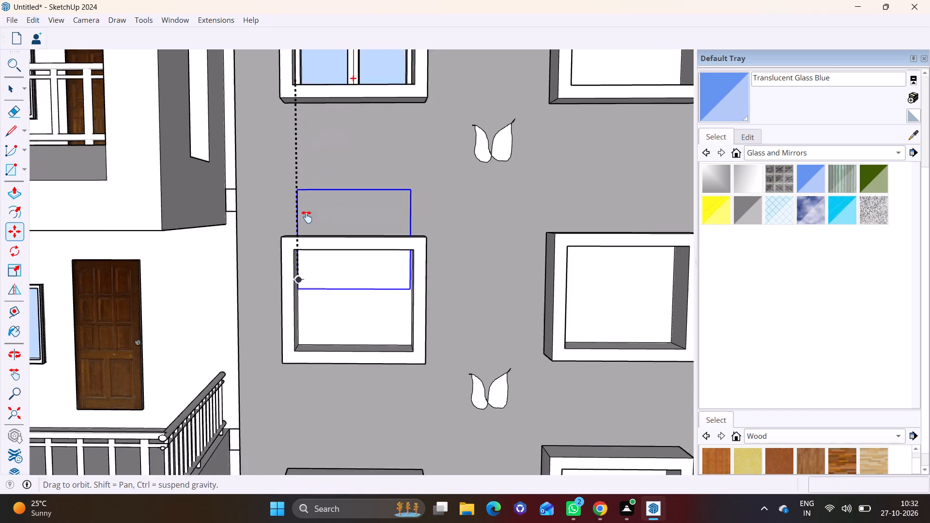
{"action": "middle_click_drag", "start_coordinate": [307, 217], "coordinate": [313, 157], "text": "shift"}
{"action": "scroll", "coordinate": [320, 214], "scroll_direction": "up", "scroll_amount": 7}
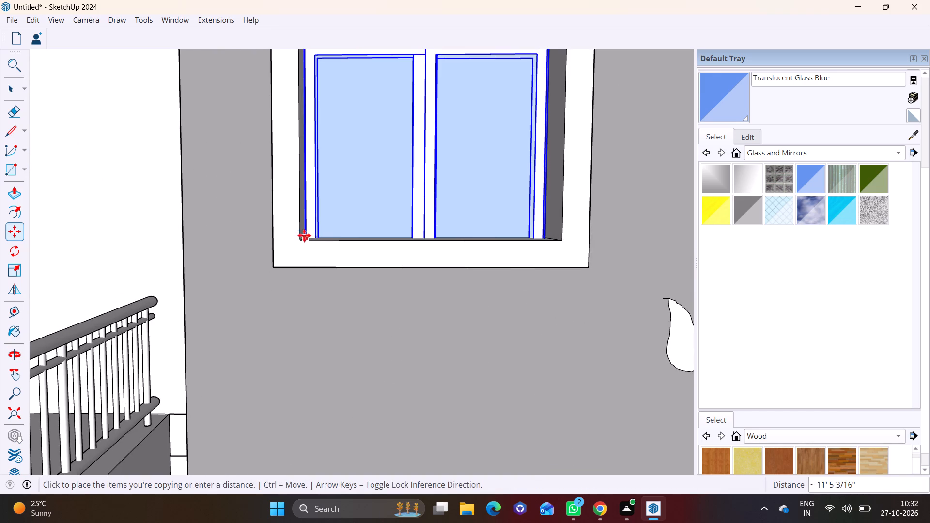
{"action": "scroll", "coordinate": [304, 231], "scroll_direction": "up", "scroll_amount": 1}
{"action": "middle_click_drag", "start_coordinate": [304, 231], "coordinate": [285, 307], "text": "shift"}
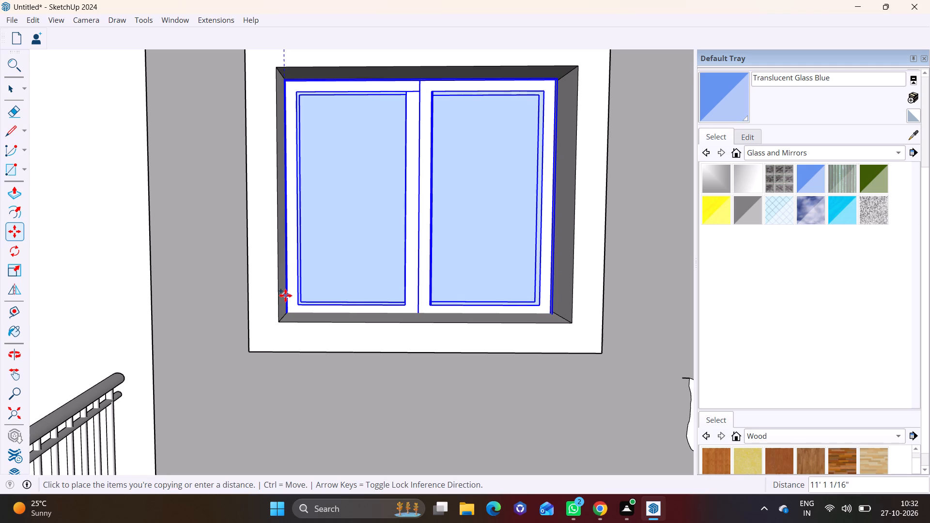
{"action": "left_click", "coordinate": [286, 293]}
Copy the window from the fourth frame 10' 4 7/8" down into the recess of the fifth frame.
{"action": "left_click", "coordinate": [288, 310]}
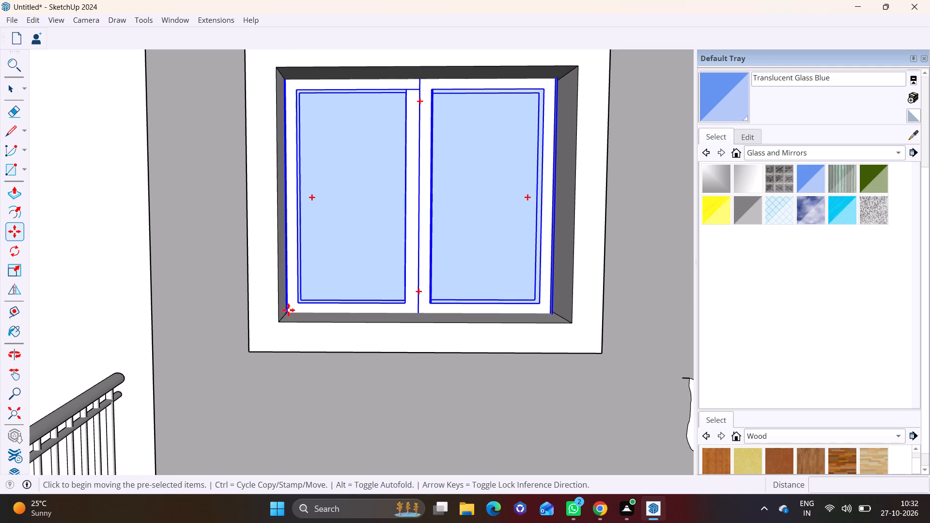
{"action": "middle_click_drag", "start_coordinate": [317, 439], "coordinate": [319, 198], "text": "shift"}
{"action": "scroll", "coordinate": [306, 383], "scroll_direction": "down", "scroll_amount": 2}
{"action": "middle_click_drag", "start_coordinate": [333, 410], "coordinate": [336, 139], "text": "shift"}
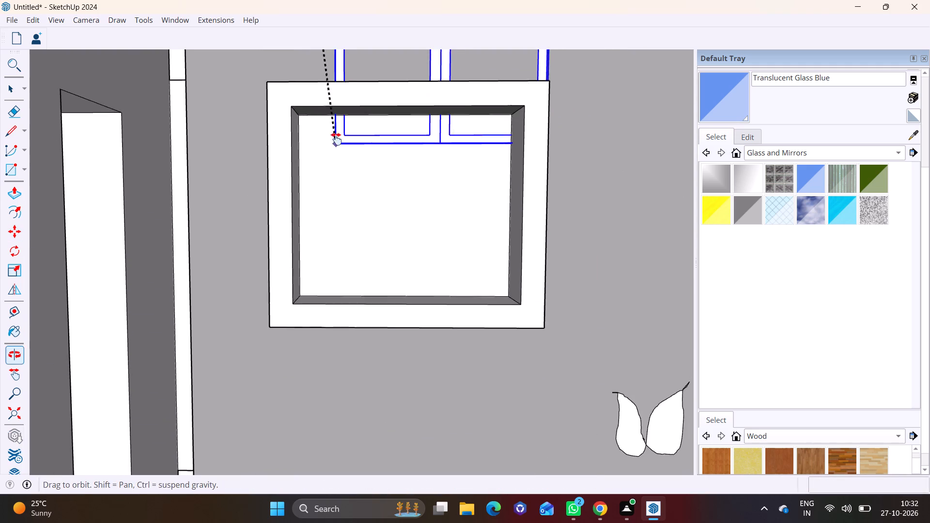
{"action": "middle_click_drag", "start_coordinate": [336, 139], "coordinate": [336, 138], "text": "shift"}
{"action": "left_click", "coordinate": [305, 289]}
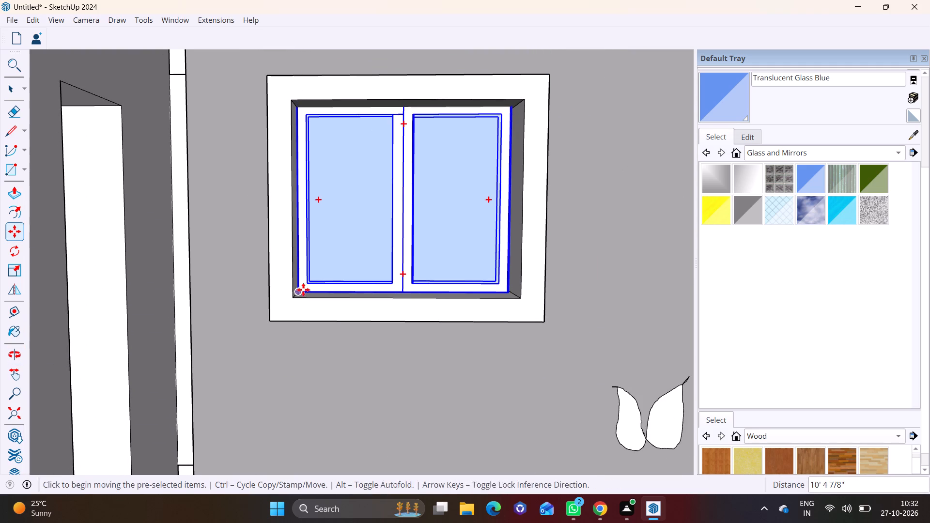
Copy the window from the fifth frame about 11' down into the recess of the column's lowest frame.
{"action": "left_click", "coordinate": [301, 291]}
{"action": "middle_click_drag", "start_coordinate": [310, 401], "coordinate": [306, 114], "text": "shift"}
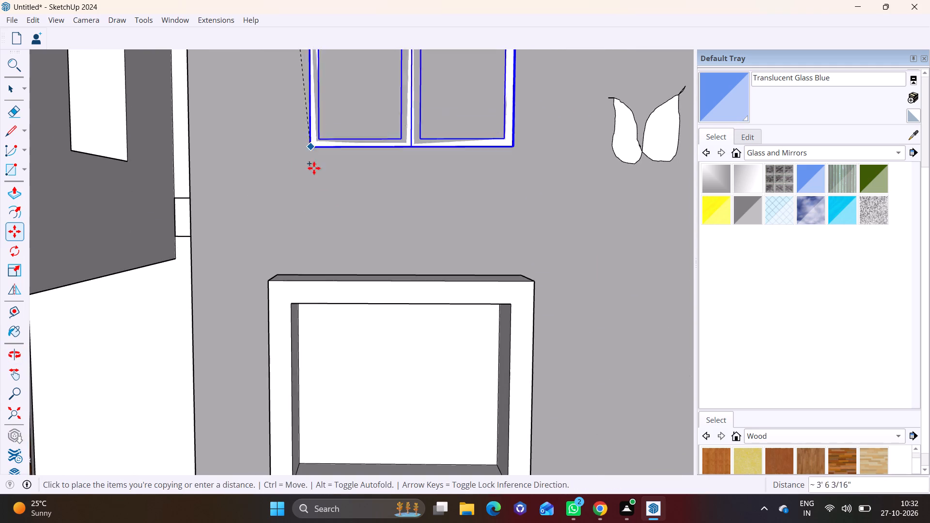
{"action": "scroll", "coordinate": [320, 351], "scroll_direction": "up", "scroll_amount": 1, "text": "shift"}
{"action": "middle_click_drag", "start_coordinate": [319, 350], "coordinate": [346, 68], "text": "shift"}
{"action": "scroll", "coordinate": [334, 155], "scroll_direction": "up", "scroll_amount": 4}
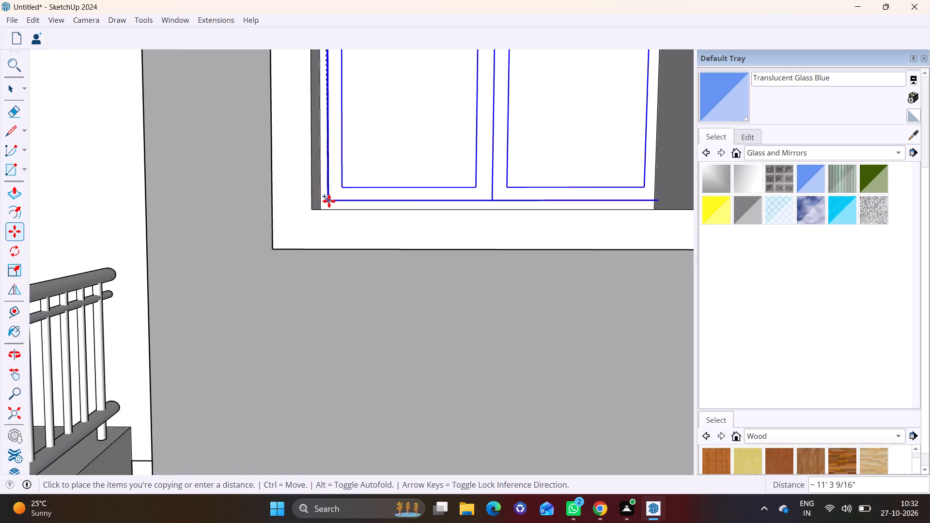
{"action": "middle_click_drag", "start_coordinate": [318, 209], "coordinate": [313, 222]}
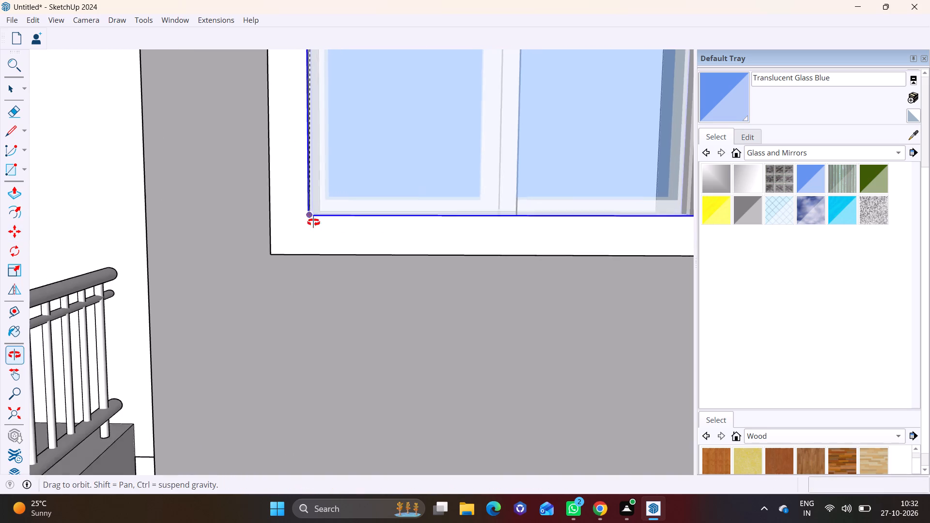
{"action": "middle_click_drag", "start_coordinate": [313, 222], "coordinate": [307, 250]}
{"action": "left_click", "coordinate": [315, 225]}
Copy the lowest window about 11' 4" across into the recess of the lowest frame in the neighbouring column.
{"action": "scroll", "coordinate": [320, 187], "scroll_direction": "down", "scroll_amount": 2}
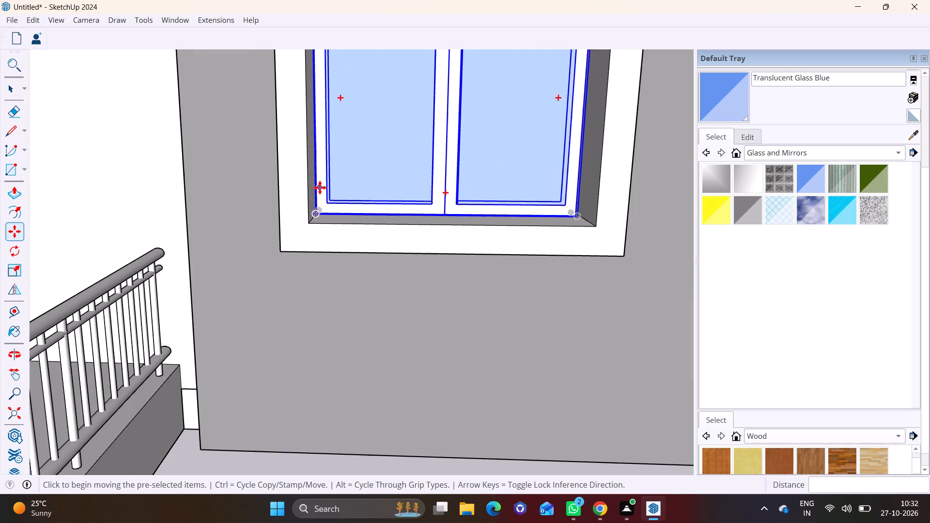
{"action": "scroll", "coordinate": [320, 187], "scroll_direction": "down", "scroll_amount": 8}
{"action": "left_click", "coordinate": [321, 198]}
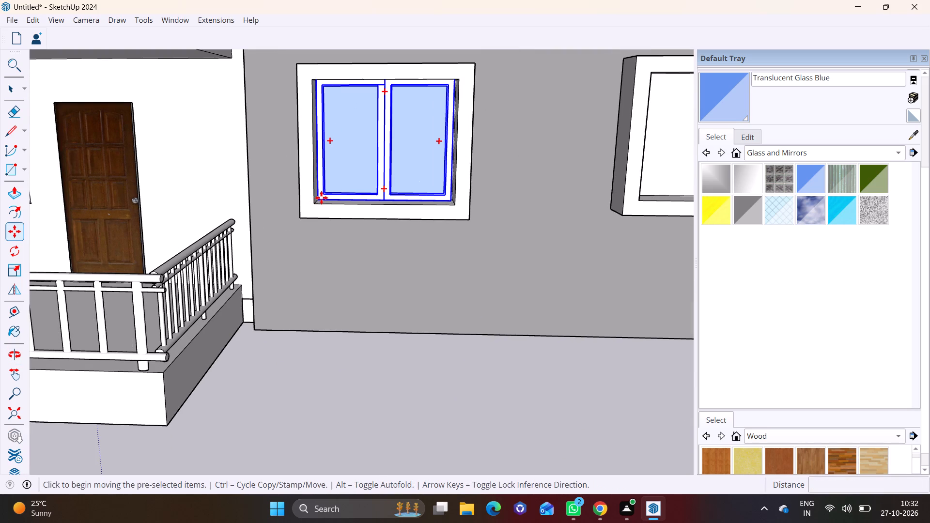
{"action": "middle_click_drag", "start_coordinate": [525, 185], "coordinate": [37, 232], "text": "shift"}
{"action": "scroll", "coordinate": [129, 246], "scroll_direction": "up", "scroll_amount": 8}
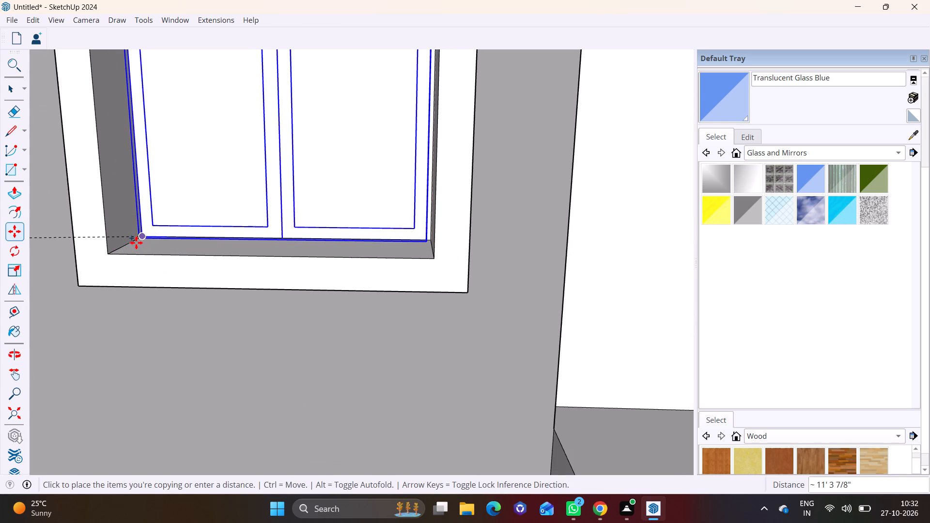
{"action": "left_click", "coordinate": [135, 244]}
Copy the second column's lowest window 12' 4 3/16" up into the recess of the frame above.
{"action": "left_click", "coordinate": [128, 243]}
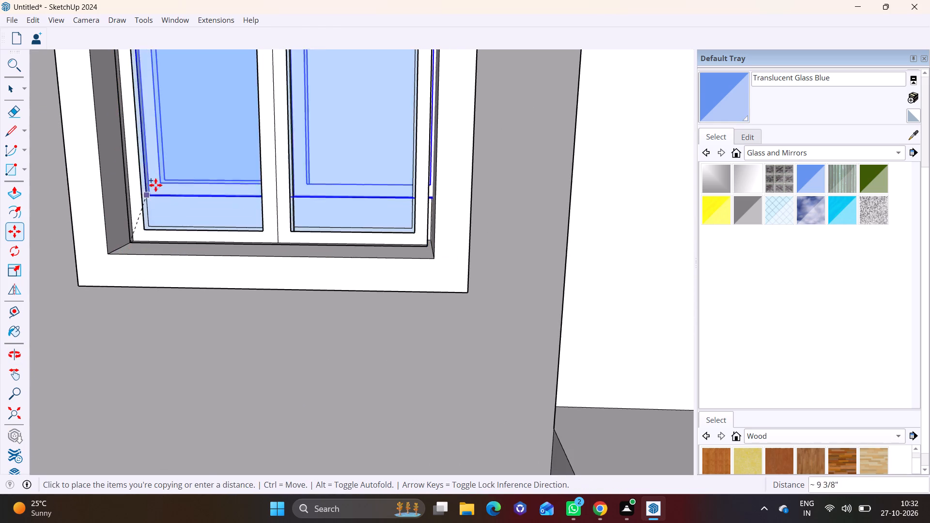
{"action": "scroll", "coordinate": [165, 177], "scroll_direction": "down", "scroll_amount": 10}
{"action": "middle_click_drag", "start_coordinate": [170, 186], "coordinate": [171, 403], "text": "shift"}
{"action": "scroll", "coordinate": [158, 233], "scroll_direction": "up", "scroll_amount": 1}
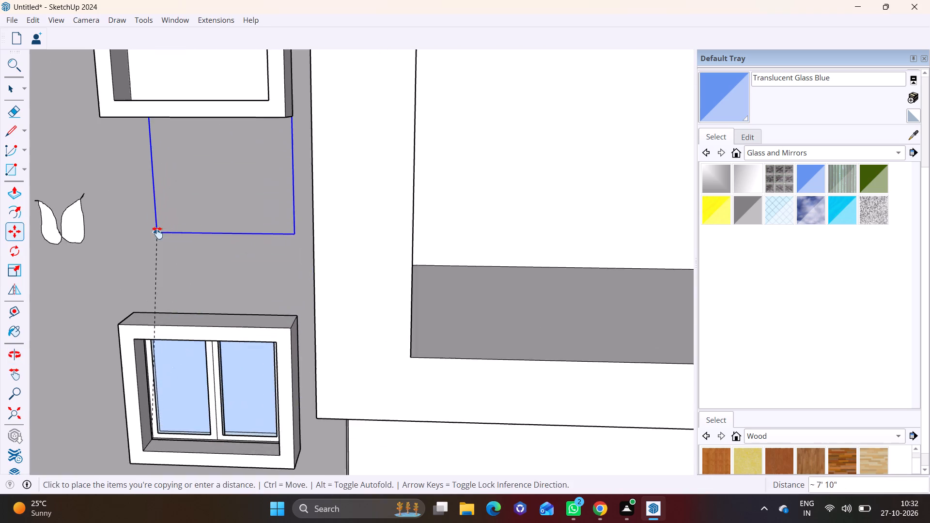
{"action": "middle_click_drag", "start_coordinate": [157, 233], "coordinate": [226, 368], "text": "shift"}
{"action": "scroll", "coordinate": [215, 312], "scroll_direction": "up", "scroll_amount": 8}
{"action": "middle_click_drag", "start_coordinate": [196, 224], "coordinate": [175, 353], "text": "shift"}
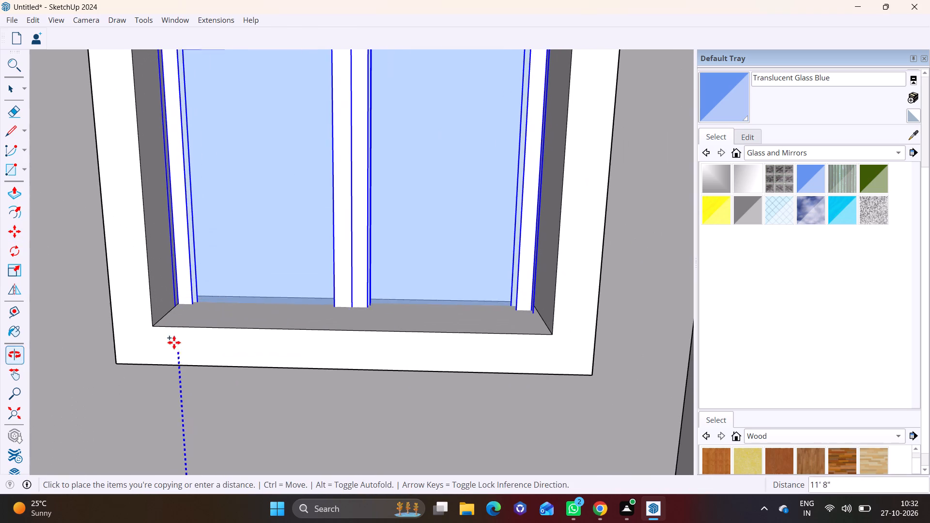
{"action": "left_click", "coordinate": [179, 305]}
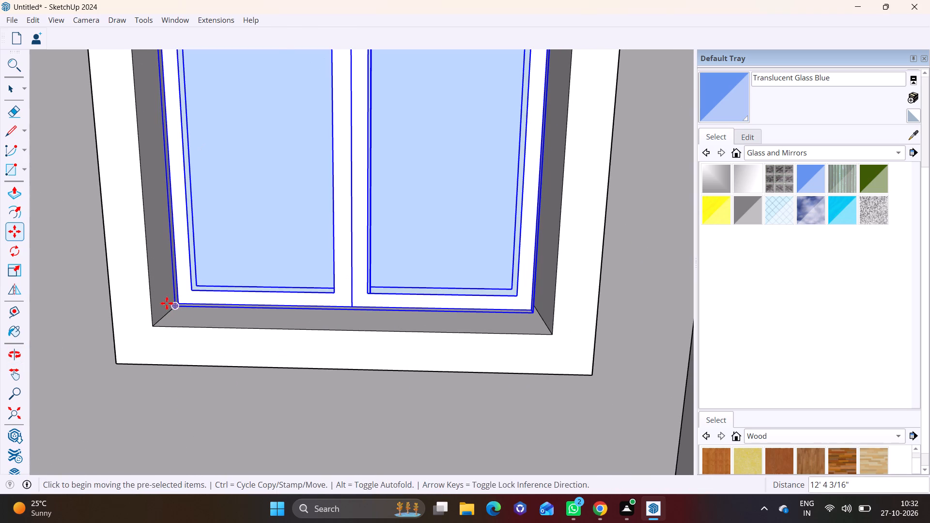
Copy the window about 9' 5" up into the recess of the second column's third frame from the bottom.
{"action": "left_click", "coordinate": [176, 306]}
{"action": "scroll", "coordinate": [202, 254], "scroll_direction": "down", "scroll_amount": 5}
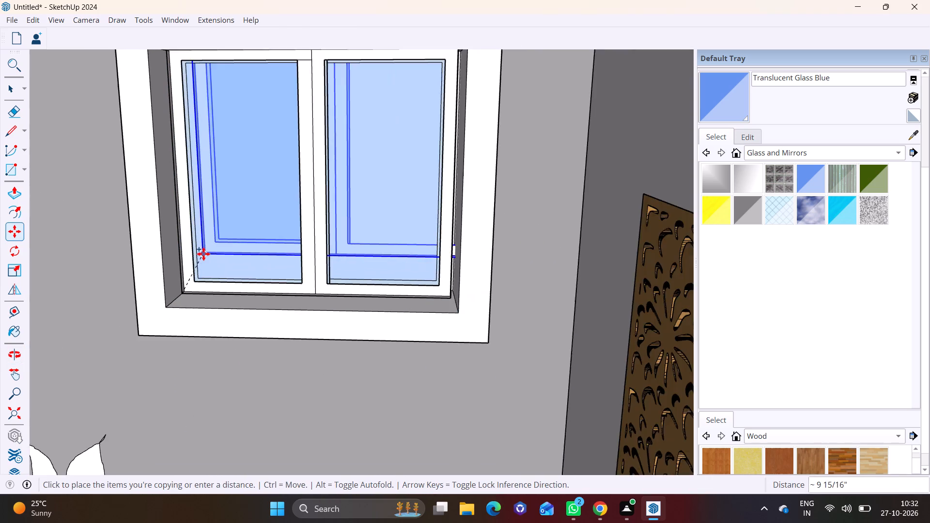
{"action": "scroll", "coordinate": [203, 254], "scroll_direction": "down", "scroll_amount": 6}
{"action": "middle_click_drag", "start_coordinate": [214, 231], "coordinate": [229, 397], "text": "shift"}
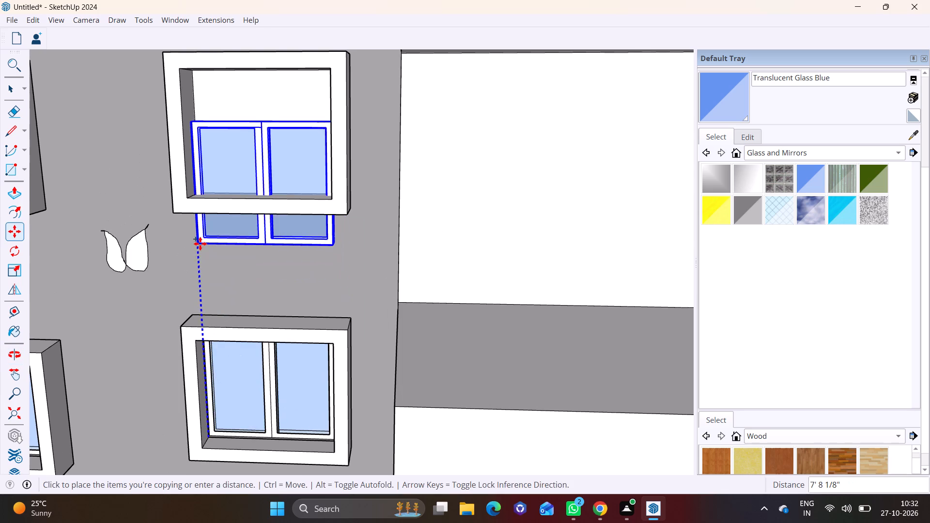
{"action": "middle_click_drag", "start_coordinate": [208, 290], "coordinate": [217, 415], "text": "shift"}
{"action": "scroll", "coordinate": [216, 312], "scroll_direction": "up", "scroll_amount": 7}
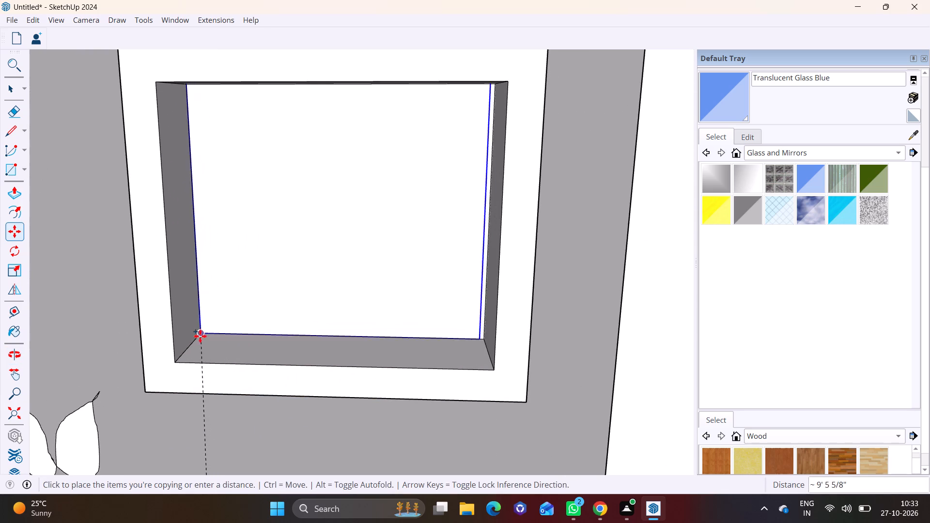
{"action": "left_click", "coordinate": [197, 344]}
Copy the window about 10' 9" up into the recess of the second column's fourth frame from the bottom.
{"action": "left_click", "coordinate": [191, 343]}
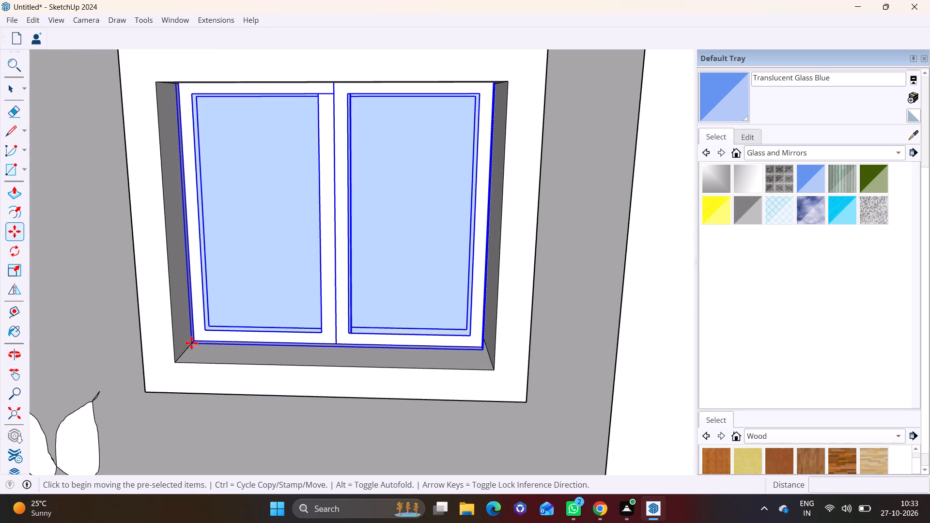
{"action": "scroll", "coordinate": [213, 279], "scroll_direction": "down", "scroll_amount": 6}
{"action": "middle_click_drag", "start_coordinate": [218, 221], "coordinate": [205, 487], "text": "shift"}
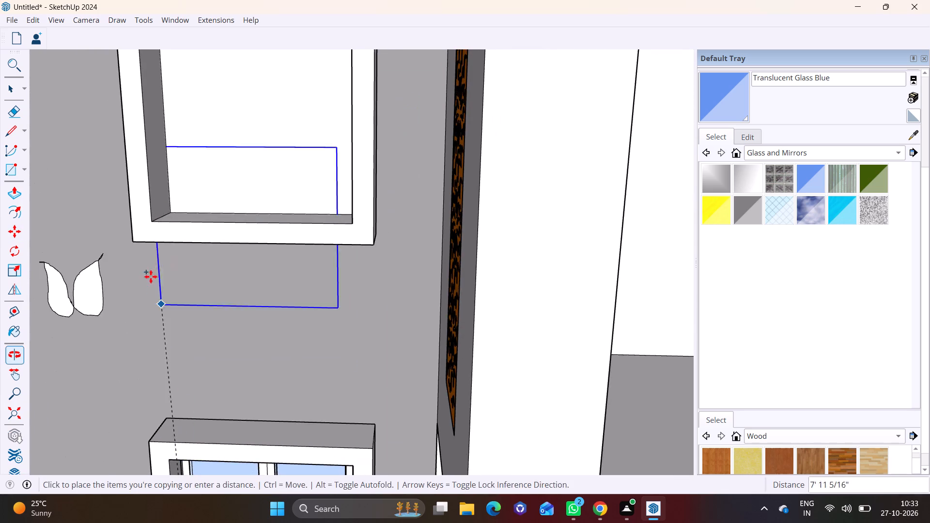
{"action": "middle_click_drag", "start_coordinate": [154, 293], "coordinate": [196, 384], "text": "shift"}
{"action": "scroll", "coordinate": [212, 332], "scroll_direction": "up", "scroll_amount": 6}
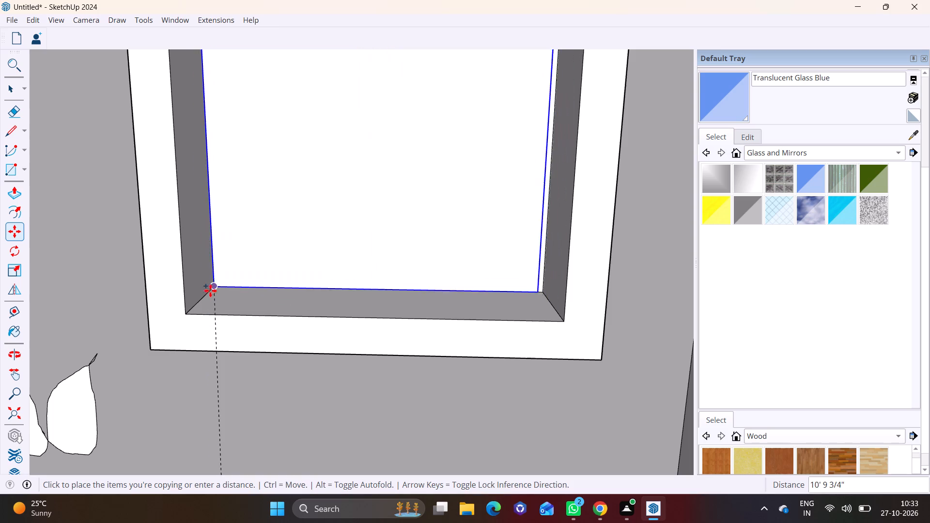
{"action": "left_click", "coordinate": [205, 296]}
Copy the window about 10' 1 3/8" up into the recess of the second column's fifth frame from the bottom.
{"action": "left_click", "coordinate": [202, 297]}
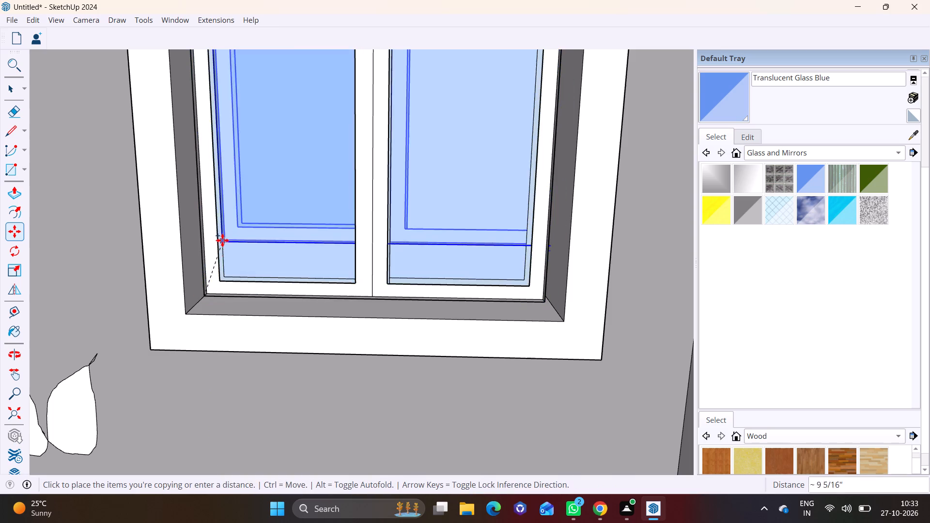
{"action": "scroll", "coordinate": [222, 240], "scroll_direction": "down", "scroll_amount": 12}
{"action": "middle_click_drag", "start_coordinate": [270, 270], "coordinate": [275, 417], "text": "shift"}
{"action": "middle_click_drag", "start_coordinate": [223, 218], "coordinate": [222, 304], "text": "shift"}
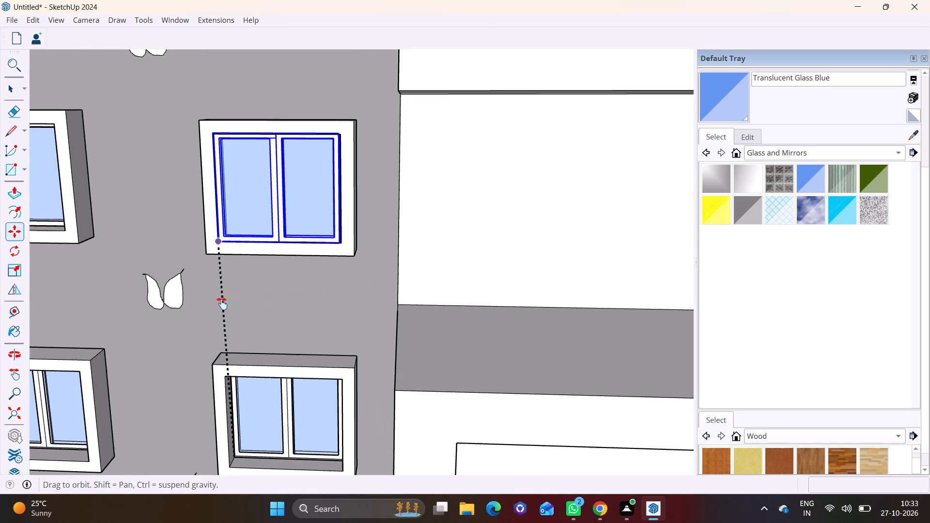
{"action": "middle_click_drag", "start_coordinate": [222, 304], "coordinate": [215, 375], "text": "shift"}
{"action": "scroll", "coordinate": [217, 372], "scroll_direction": "up", "scroll_amount": 12}
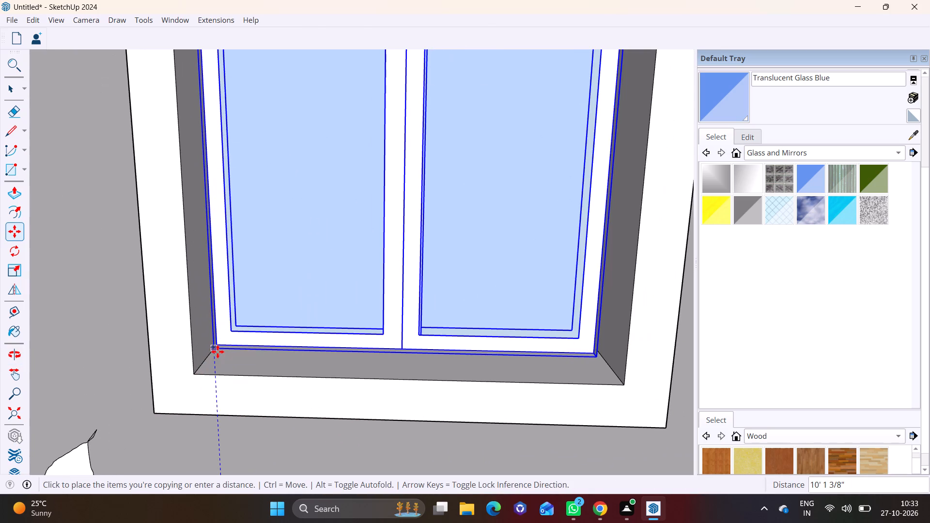
{"action": "left_click", "coordinate": [217, 350]}
Copy the window about 10' 3 13/16" up into the recess of the second column's top frame.
{"action": "scroll", "coordinate": [223, 334], "scroll_direction": "down", "scroll_amount": 3}
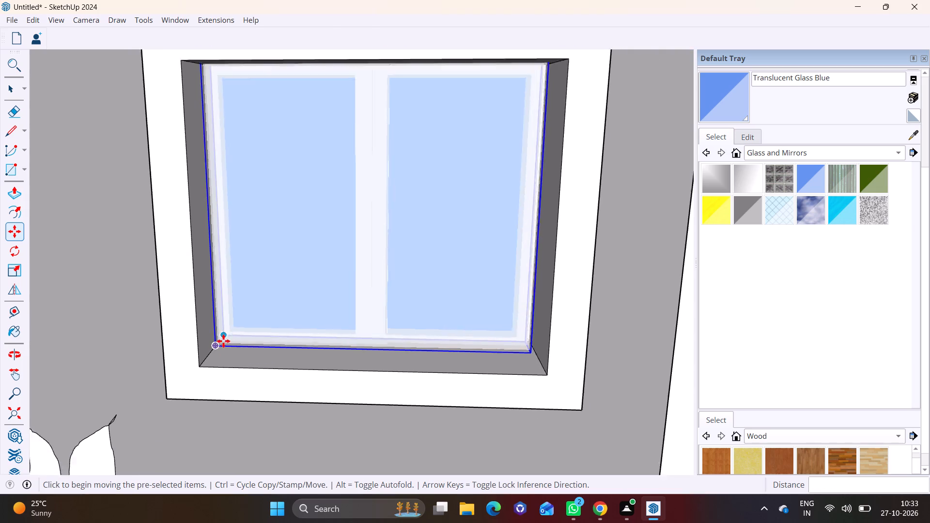
{"action": "left_click", "coordinate": [217, 343]}
{"action": "scroll", "coordinate": [237, 275], "scroll_direction": "down", "scroll_amount": 4}
{"action": "scroll", "coordinate": [237, 275], "scroll_direction": "up", "scroll_amount": 1}
{"action": "scroll", "coordinate": [237, 277], "scroll_direction": "down", "scroll_amount": 4}
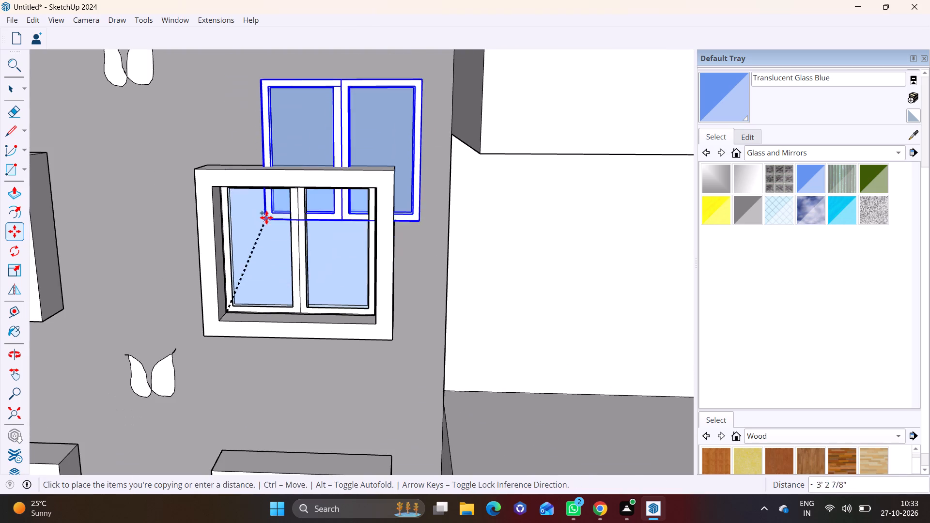
{"action": "middle_click_drag", "start_coordinate": [266, 238], "coordinate": [263, 513], "text": "shift"}
{"action": "scroll", "coordinate": [196, 284], "scroll_direction": "up", "scroll_amount": 6}
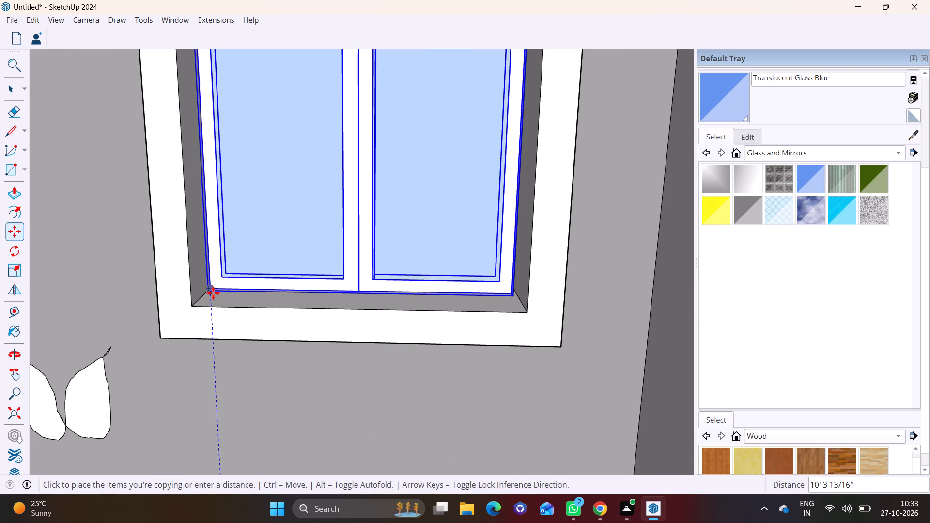
{"action": "left_click", "coordinate": [213, 293]}
Clear the selection and examine both window columns on the front of the tower from a distance.
{"action": "scroll", "coordinate": [244, 350], "scroll_direction": "down", "scroll_amount": 11}
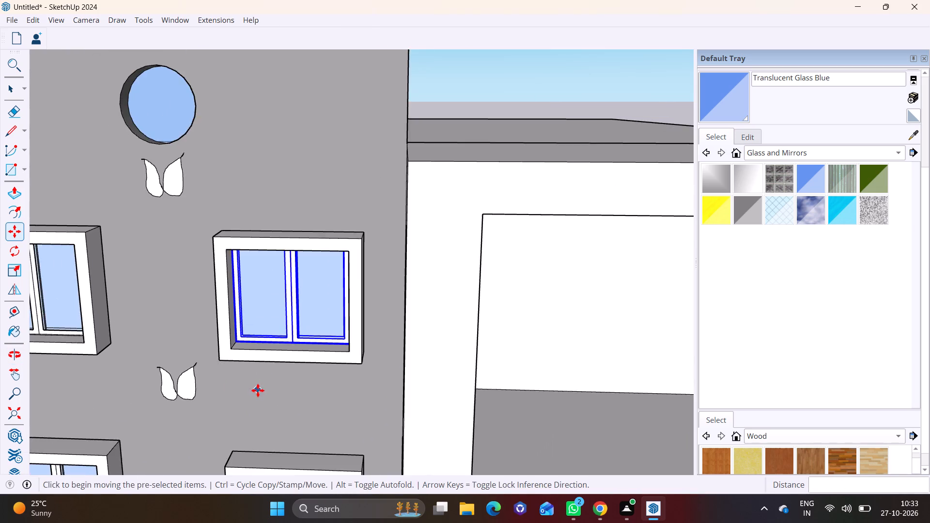
{"action": "scroll", "coordinate": [258, 390], "scroll_direction": "down", "scroll_amount": 2}
{"action": "key", "text": "space"}
{"action": "left_click", "coordinate": [270, 412]}
{"action": "scroll", "coordinate": [269, 412], "scroll_direction": "down", "scroll_amount": 8}
{"action": "middle_click_drag", "start_coordinate": [288, 418], "coordinate": [349, 265], "text": "shift"}
{"action": "scroll", "coordinate": [328, 334], "scroll_direction": "up", "scroll_amount": 1, "text": "shift"}
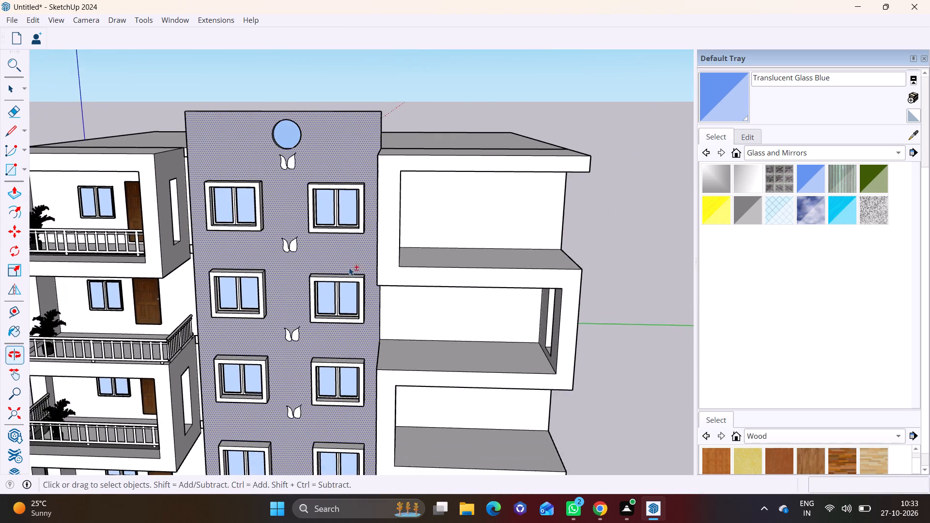
{"action": "middle_click_drag", "start_coordinate": [306, 440], "coordinate": [338, 298], "text": "shift"}
{"action": "middle_click_drag", "start_coordinate": [328, 385], "coordinate": [390, 281]}
{"action": "scroll", "coordinate": [341, 368], "scroll_direction": "up", "scroll_amount": 1}
{"action": "scroll", "coordinate": [360, 339], "scroll_direction": "down", "scroll_amount": 6}
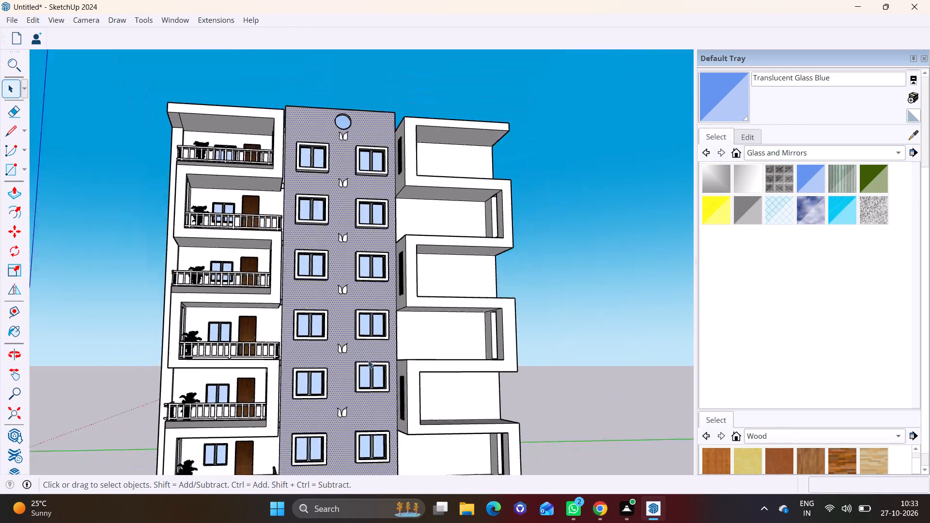
{"action": "scroll", "coordinate": [368, 360], "scroll_direction": "down", "scroll_amount": 1}
{"action": "left_click", "coordinate": [601, 411]}
{"action": "middle_click_drag", "start_coordinate": [371, 362], "coordinate": [367, 388]}
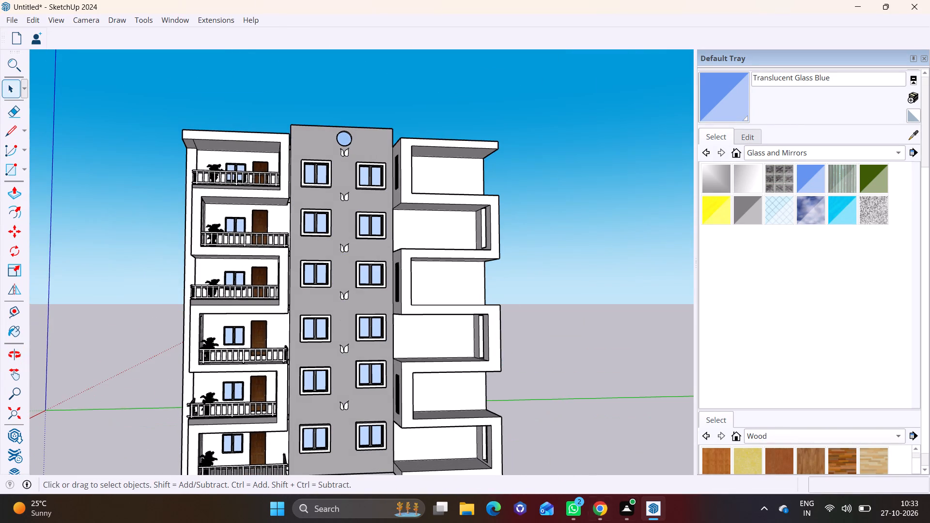
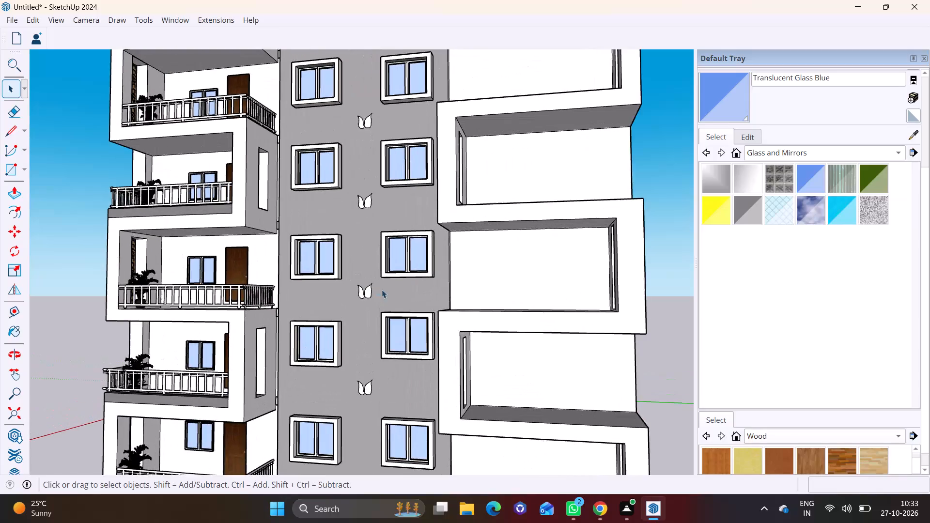
Examine the empty balconies on one side of the window tower and the furnished, railed balconies on its other side.
{"action": "middle_click_drag", "start_coordinate": [424, 298], "coordinate": [254, 232], "text": "shift"}
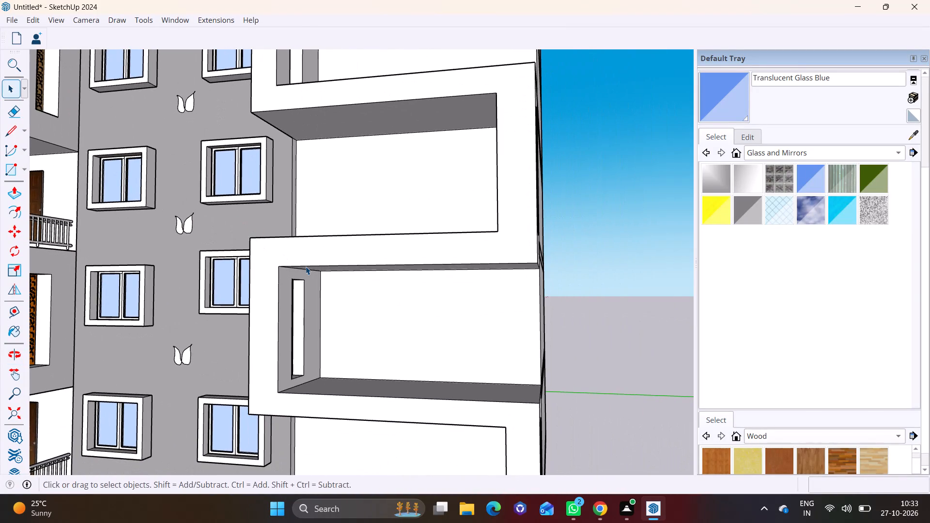
{"action": "scroll", "coordinate": [307, 265], "scroll_direction": "up", "scroll_amount": 1}
{"action": "scroll", "coordinate": [307, 265], "scroll_direction": "down", "scroll_amount": 6}
{"action": "middle_click_drag", "start_coordinate": [333, 321], "coordinate": [405, 321]}
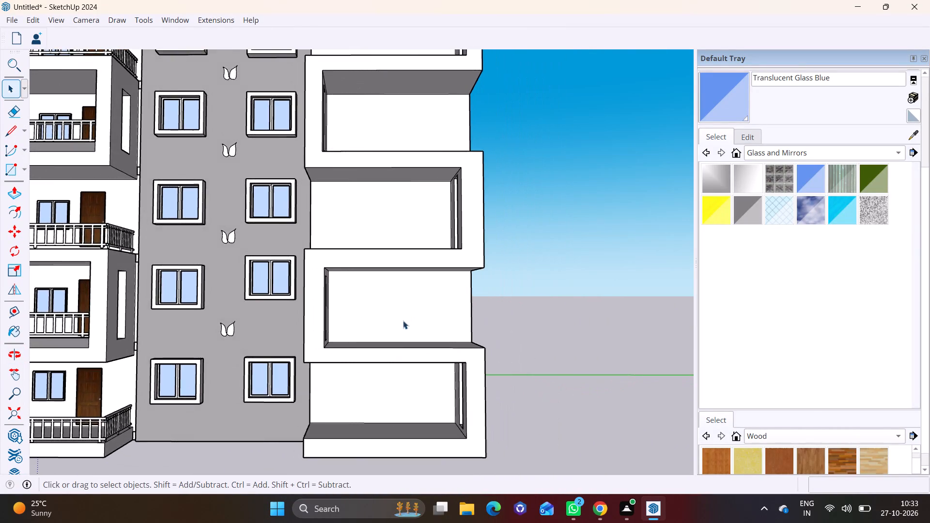
{"action": "scroll", "coordinate": [393, 321], "scroll_direction": "down", "scroll_amount": 5}
{"action": "middle_click_drag", "start_coordinate": [392, 323], "coordinate": [421, 314], "text": "shift"}
{"action": "scroll", "coordinate": [237, 336], "scroll_direction": "up", "scroll_amount": 2}
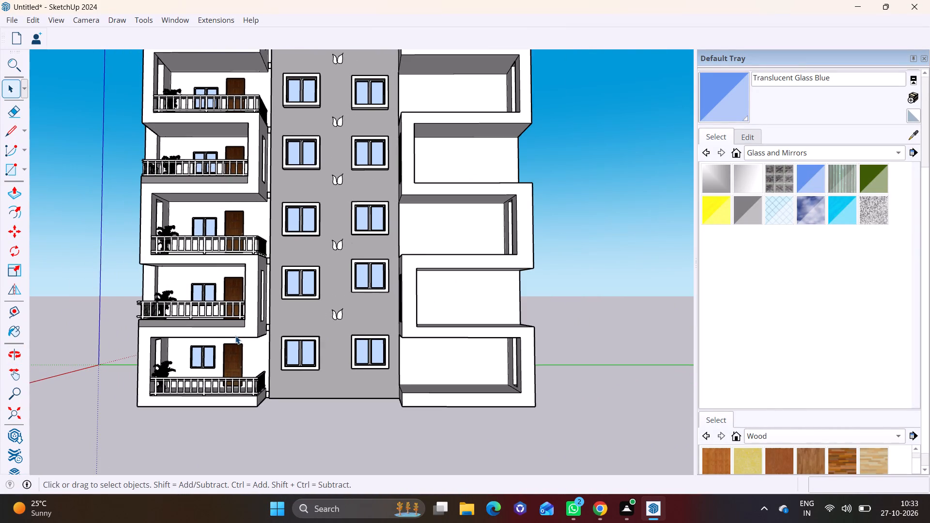
{"action": "scroll", "coordinate": [216, 330], "scroll_direction": "up", "scroll_amount": 3}
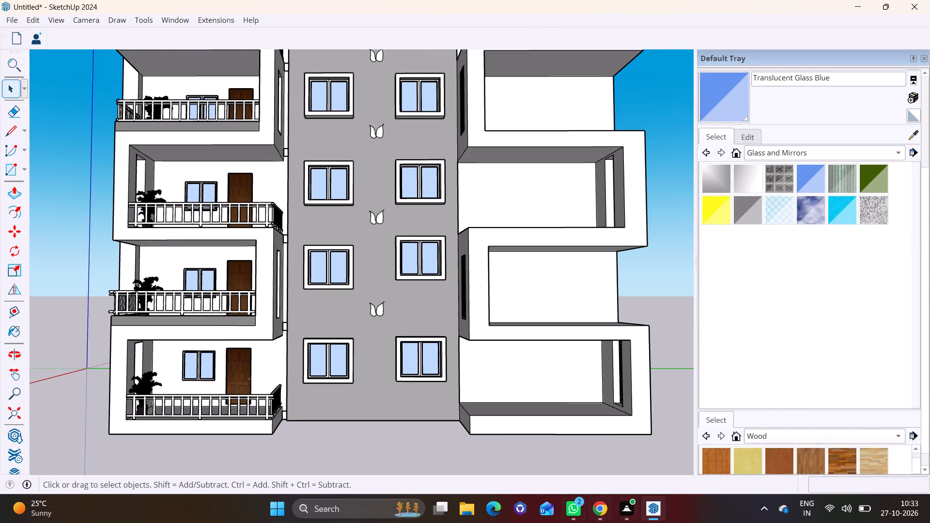
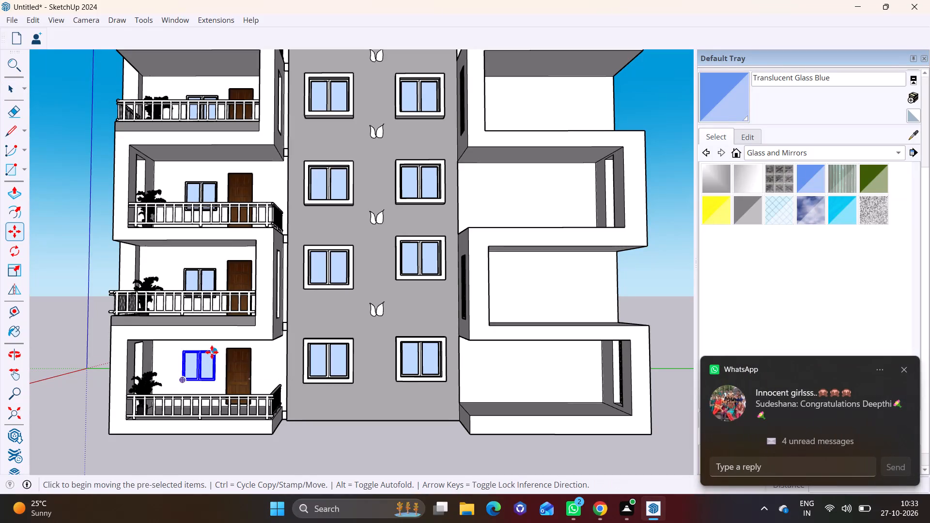
Copy the two-pane balcony window along the green axis onto the back wall of the lowest empty balcony across the tower.
{"action": "left_click", "coordinate": [212, 352]}
{"action": "middle_click_drag", "start_coordinate": [549, 364], "coordinate": [327, 382], "text": "shift"}
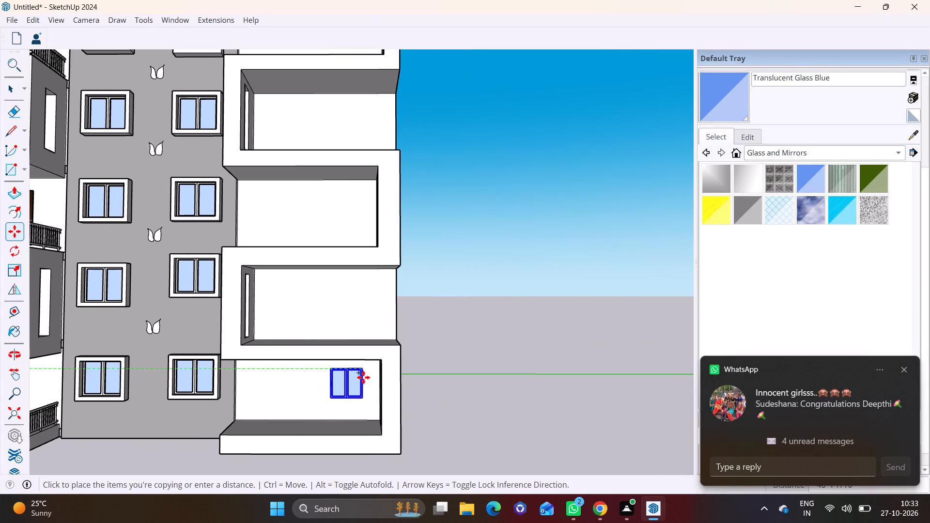
{"action": "left_click", "coordinate": [363, 377]}
Copy the window straight up the blue axis, floor by floor, onto the back wall of each of the five balconies above.
{"action": "left_click", "coordinate": [363, 371]}
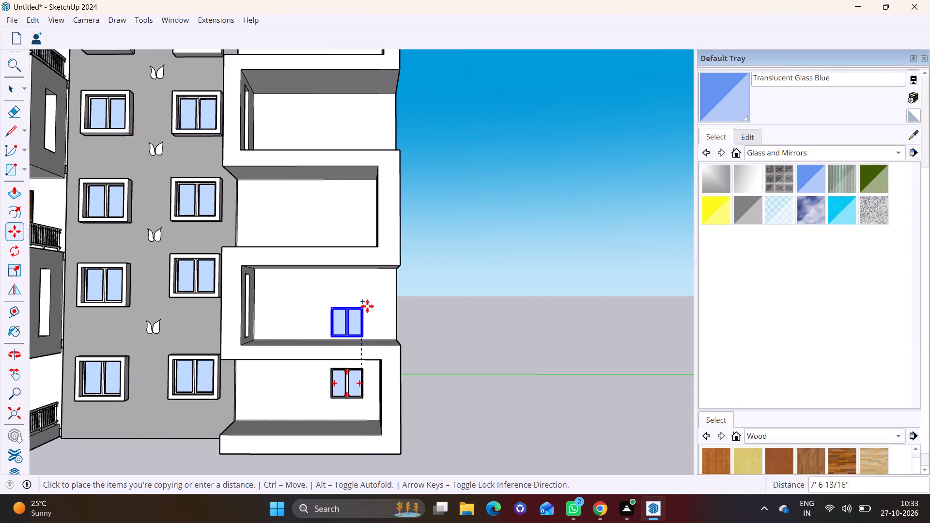
{"action": "left_click", "coordinate": [367, 290]}
{"action": "left_click", "coordinate": [358, 287]}
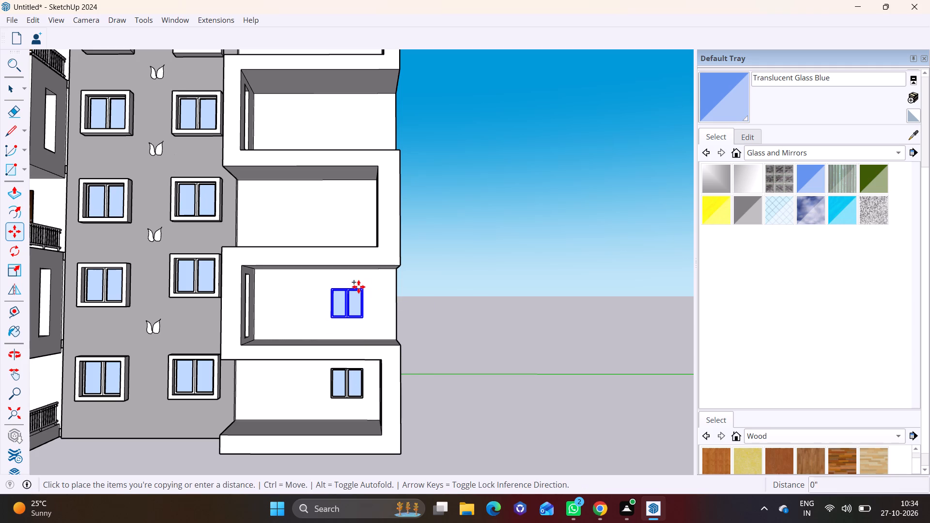
{"action": "left_click", "coordinate": [359, 197]}
{"action": "middle_click_drag", "start_coordinate": [359, 197], "coordinate": [363, 428], "text": "shift"}
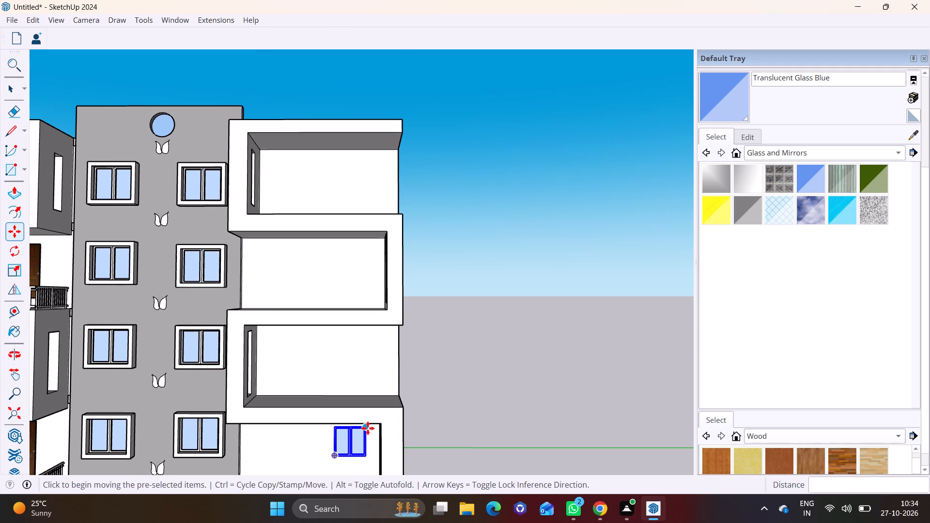
{"action": "left_click", "coordinate": [368, 428]}
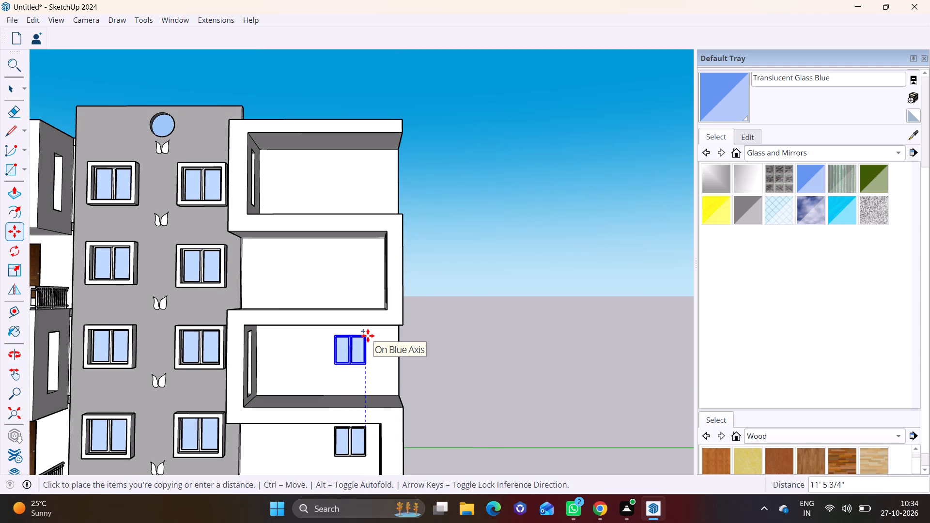
{"action": "left_click", "coordinate": [368, 336]}
{"action": "left_click", "coordinate": [368, 333]}
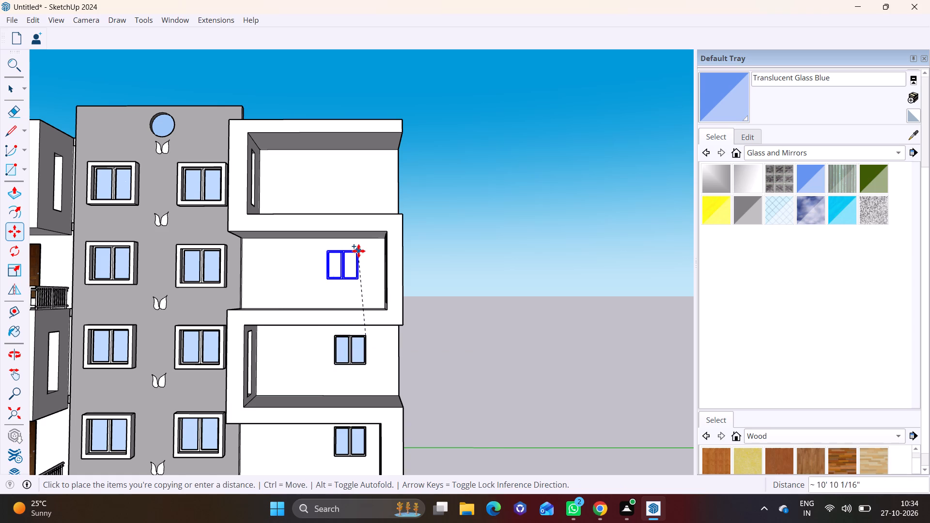
{"action": "left_click", "coordinate": [365, 251]}
{"action": "left_click", "coordinate": [367, 251]}
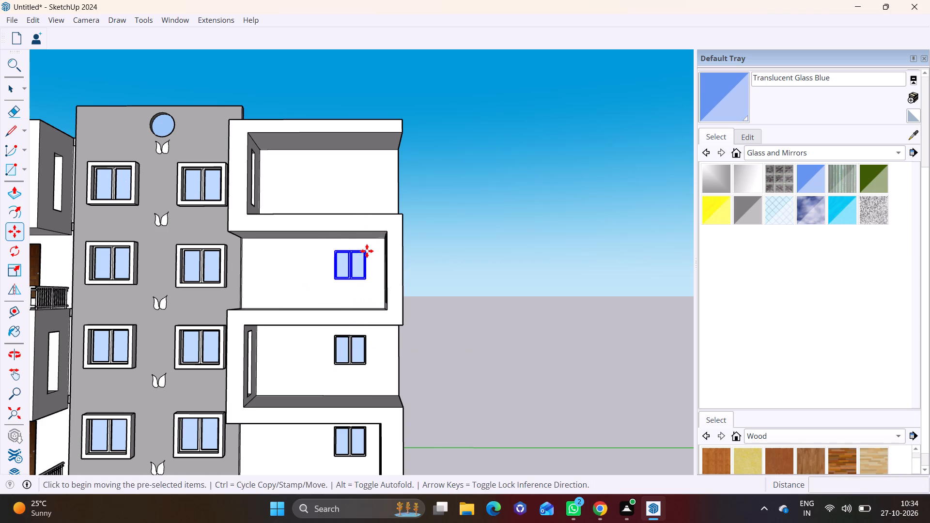
{"action": "left_click", "coordinate": [365, 167]}
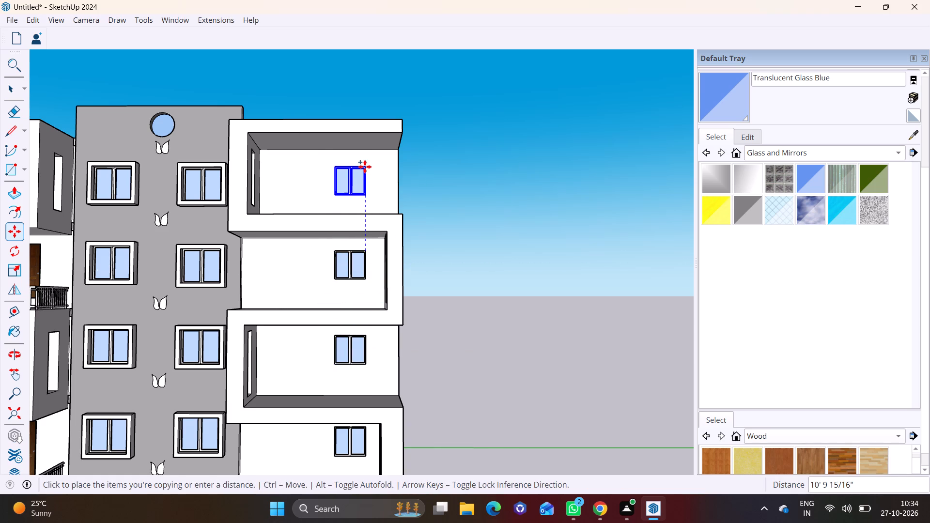
{"action": "scroll", "coordinate": [247, 413], "scroll_direction": "down", "scroll_amount": 6}
{"action": "key", "text": "space"}
Copy the wooden door from the lowest furnished balcony about 34' along the green axis, beside the window in the opposite lowest balcony.
{"action": "middle_click_drag", "start_coordinate": [336, 413], "coordinate": [386, 342], "text": "shift"}
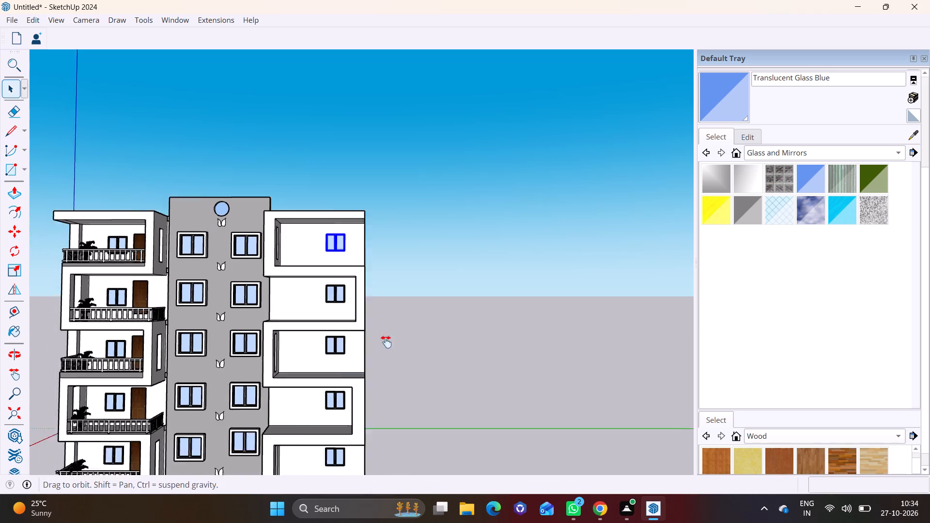
{"action": "middle_click_drag", "start_coordinate": [386, 342], "coordinate": [419, 296], "text": "shift"}
{"action": "middle_click_drag", "start_coordinate": [205, 385], "coordinate": [324, 406]}
{"action": "scroll", "coordinate": [218, 407], "scroll_direction": "up", "scroll_amount": 5}
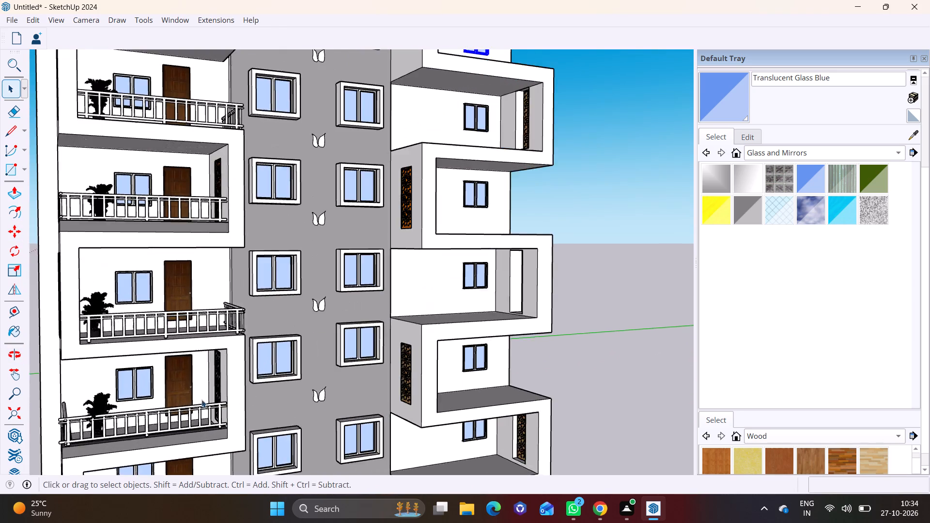
{"action": "scroll", "coordinate": [201, 400], "scroll_direction": "up", "scroll_amount": 4}
{"action": "middle_click_drag", "start_coordinate": [197, 397], "coordinate": [196, 289], "text": "shift"}
{"action": "left_click", "coordinate": [187, 378]}
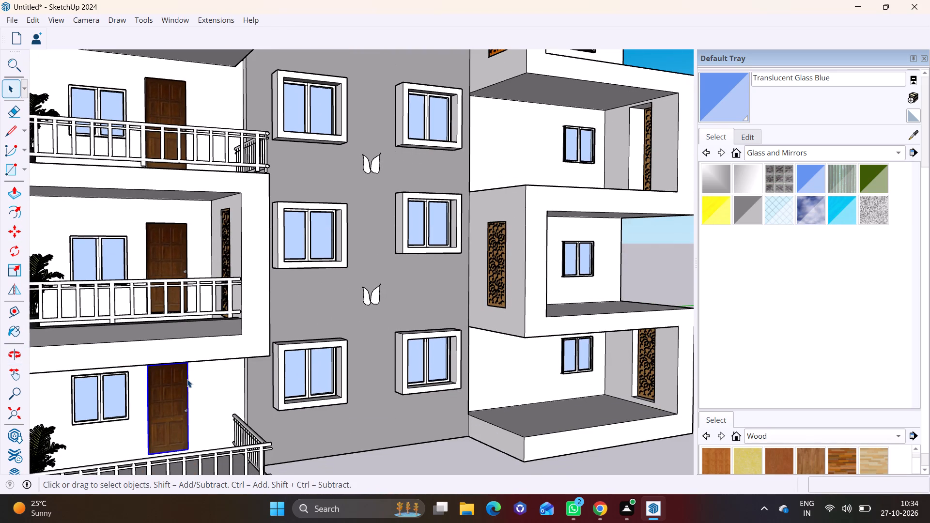
{"action": "key", "text": "m"}
{"action": "left_click", "coordinate": [188, 369]}
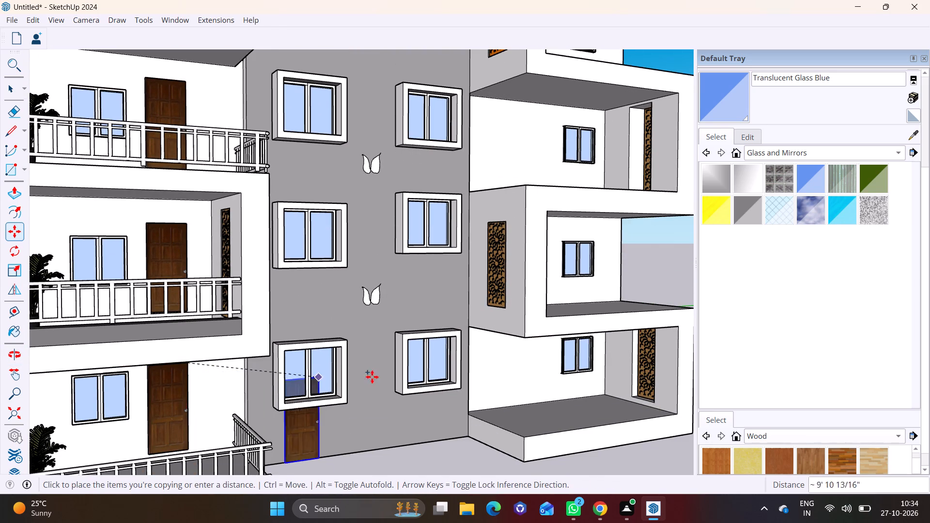
{"action": "middle_click_drag", "start_coordinate": [532, 346], "coordinate": [289, 435], "text": "shift"}
{"action": "scroll", "coordinate": [255, 426], "scroll_direction": "down", "scroll_amount": 7}
{"action": "middle_click_drag", "start_coordinate": [257, 425], "coordinate": [491, 336], "text": "shift"}
{"action": "middle_click_drag", "start_coordinate": [511, 363], "coordinate": [289, 368]}
{"action": "scroll", "coordinate": [383, 385], "scroll_direction": "up", "scroll_amount": 3}
{"action": "scroll", "coordinate": [500, 339], "scroll_direction": "up", "scroll_amount": 2}
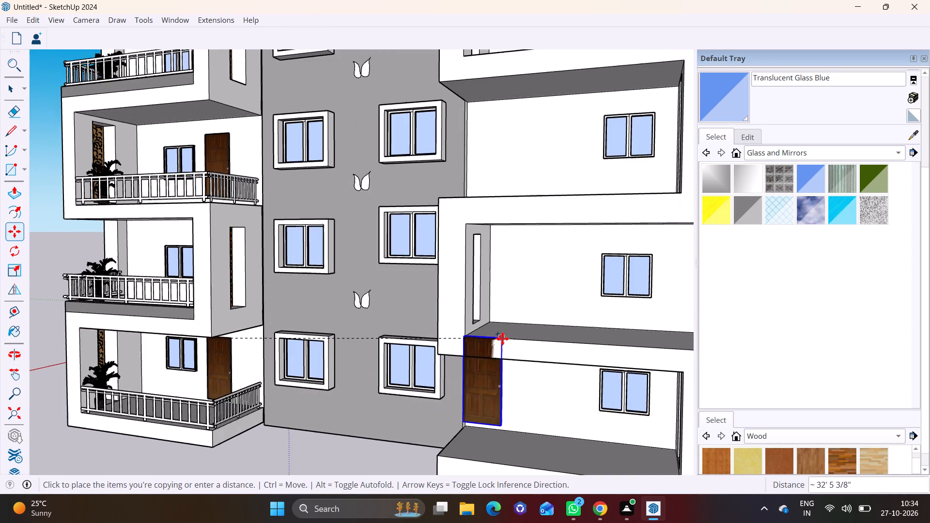
{"action": "scroll", "coordinate": [502, 338], "scroll_direction": "up", "scroll_amount": 6}
{"action": "middle_click_drag", "start_coordinate": [538, 377], "coordinate": [593, 322]}
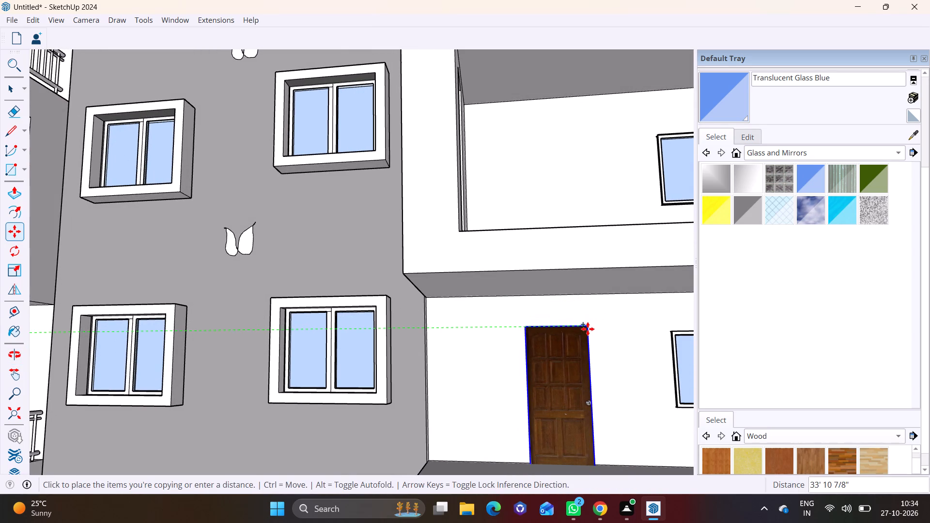
{"action": "left_click", "coordinate": [588, 326]}
Copy the new wooden door straight up the blue axis onto the back wall of the balcony directly above.
{"action": "left_click", "coordinate": [588, 326]}
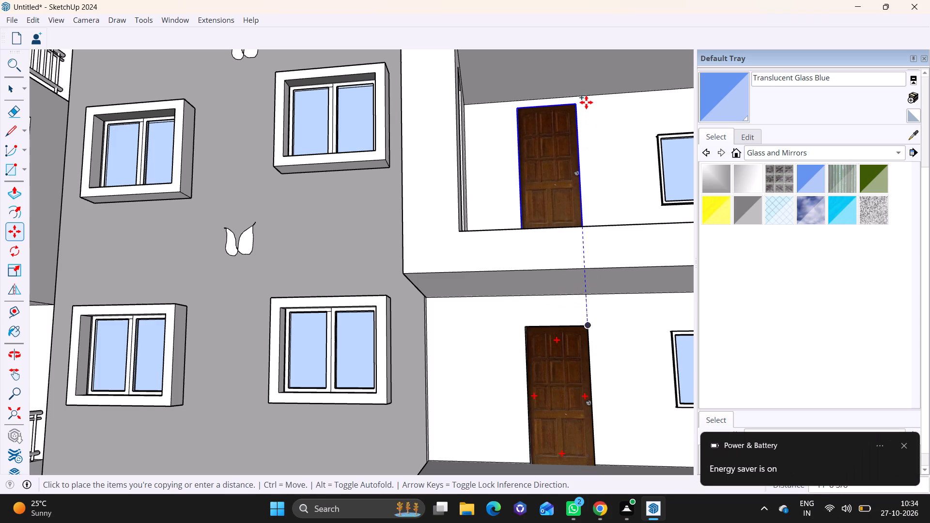
{"action": "left_click", "coordinate": [587, 107]}
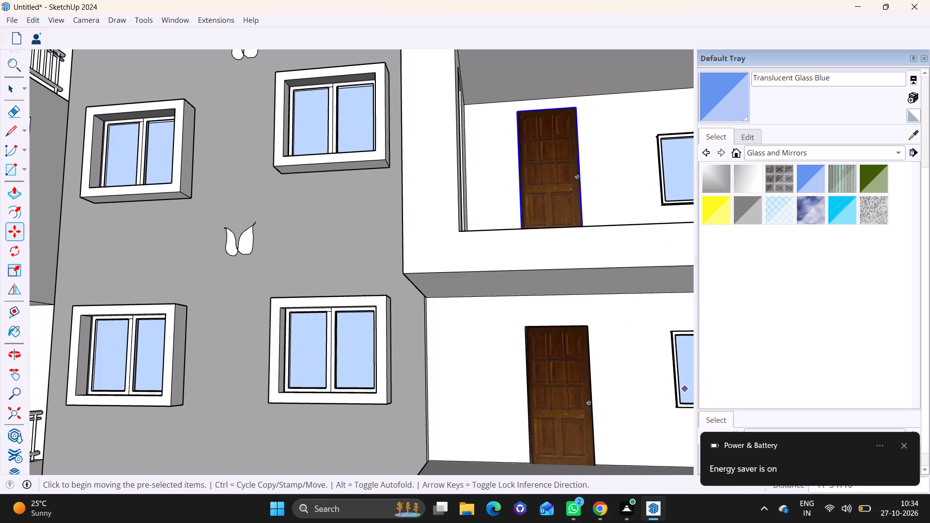